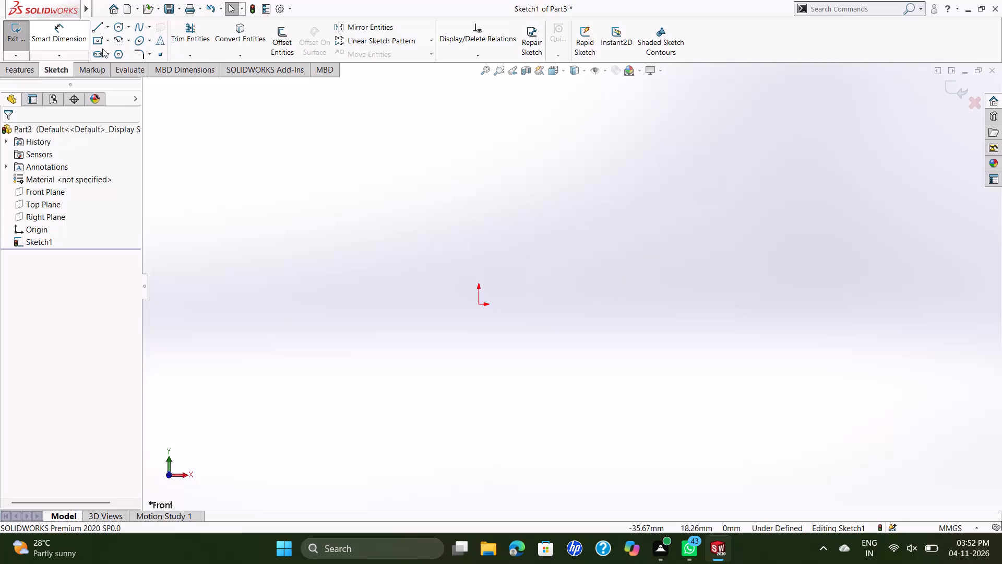
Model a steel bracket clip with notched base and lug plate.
Sketch a center rectangle on the origin, about 10.4 mm wide and 20 mm high.
click(105, 40)
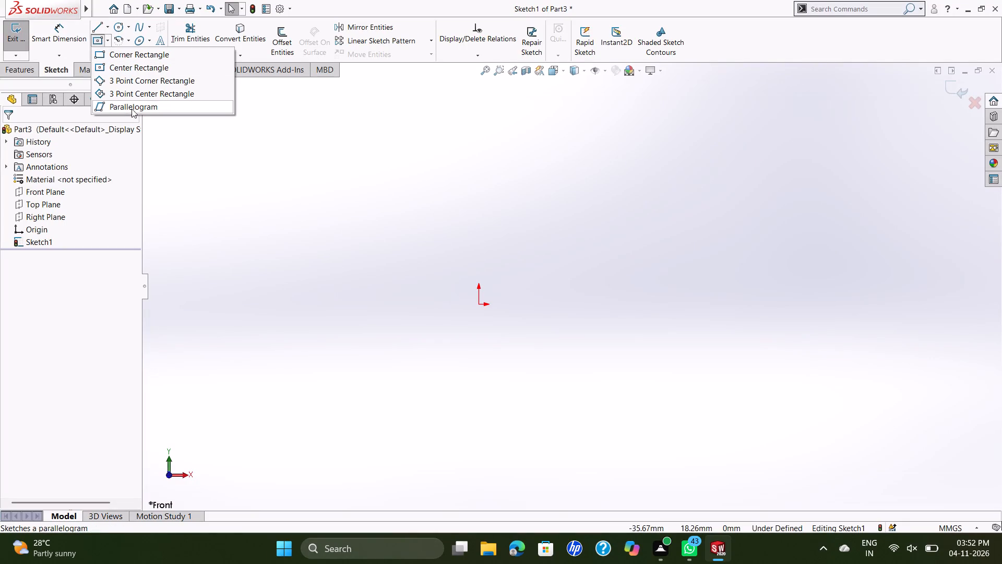
click(131, 69)
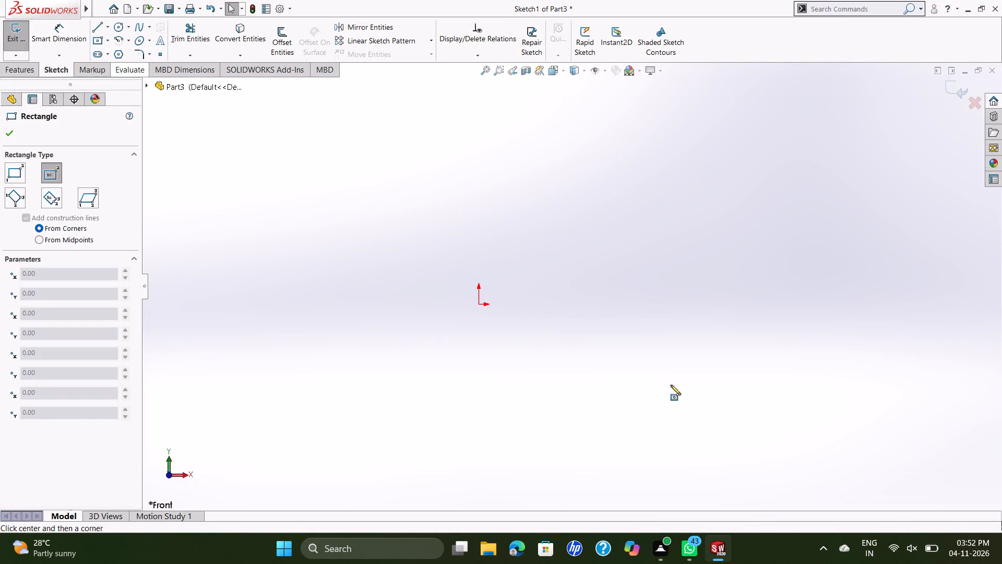
click(480, 306)
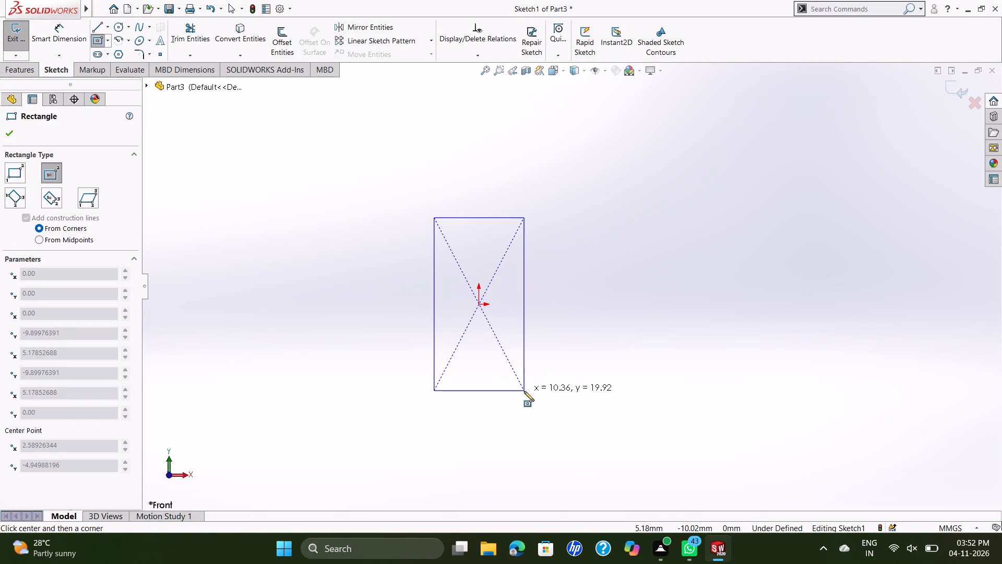
click(524, 391)
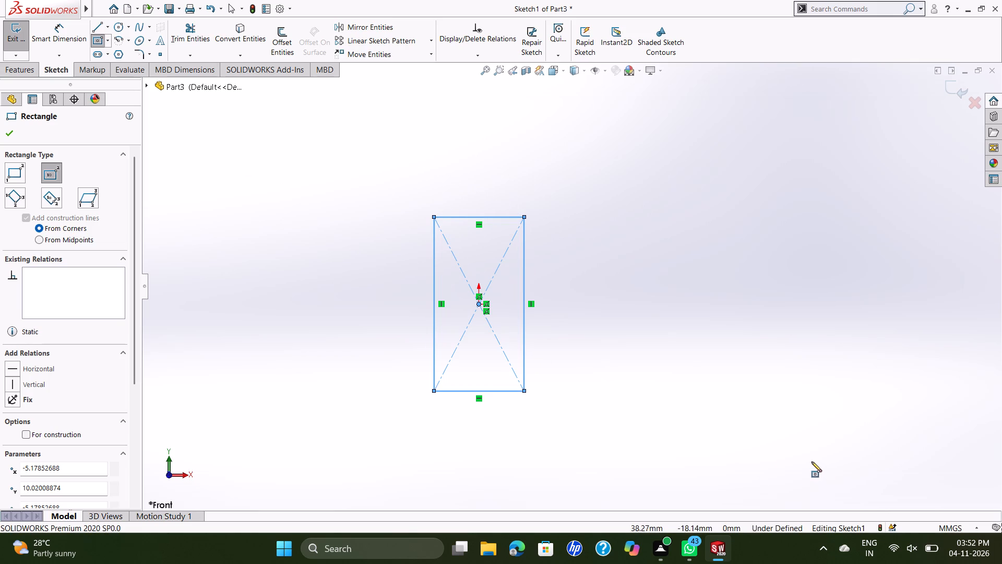
Dimension the rectangle's height and width with Smart Dimension, setting both to 6 mm.
click(50, 36)
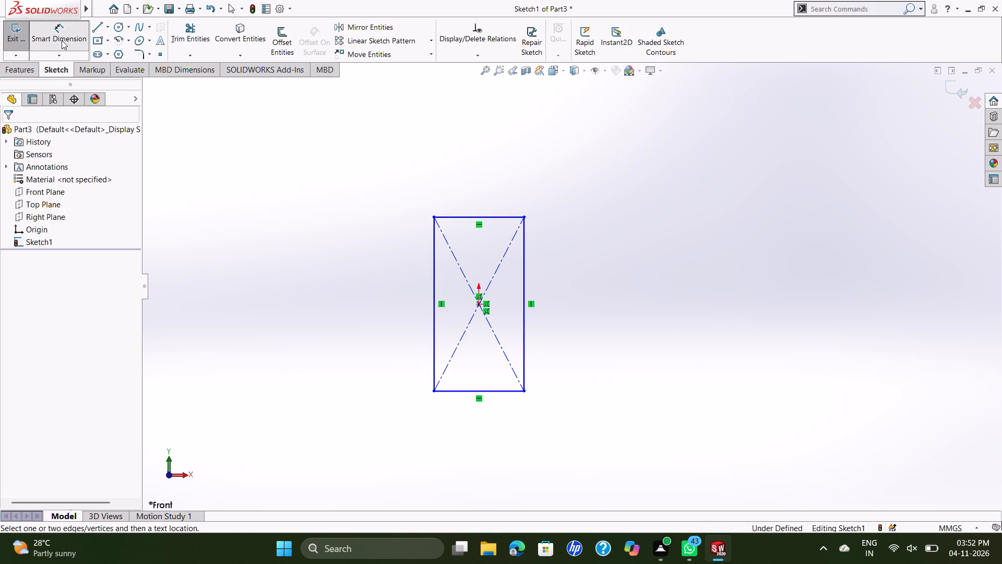
click(432, 265)
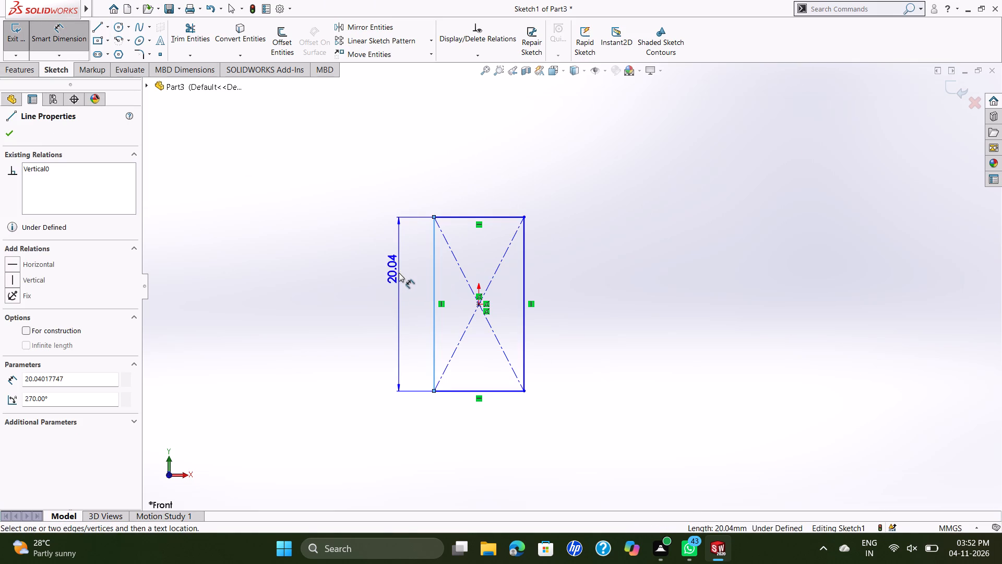
click(397, 318)
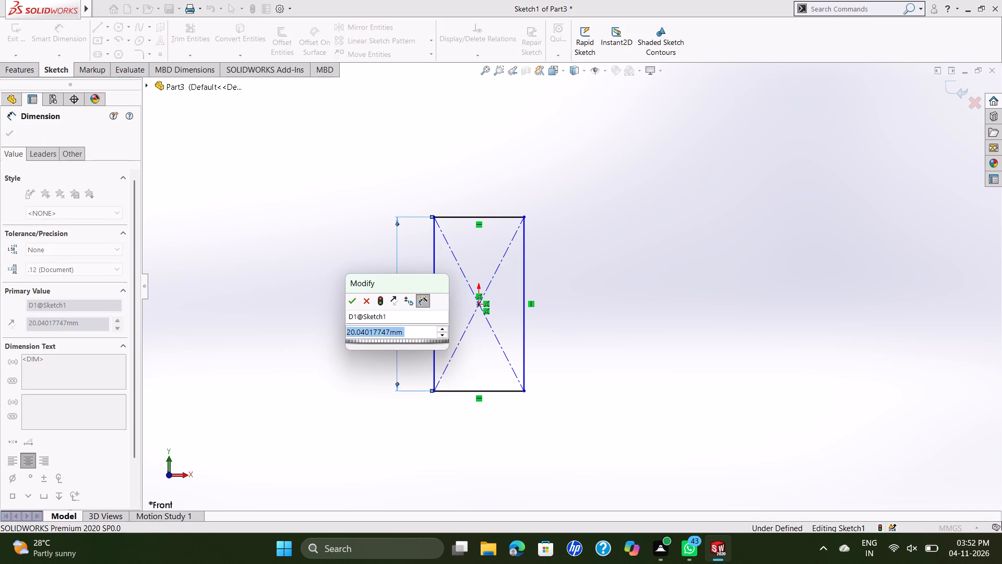
key(6)
key(Return)
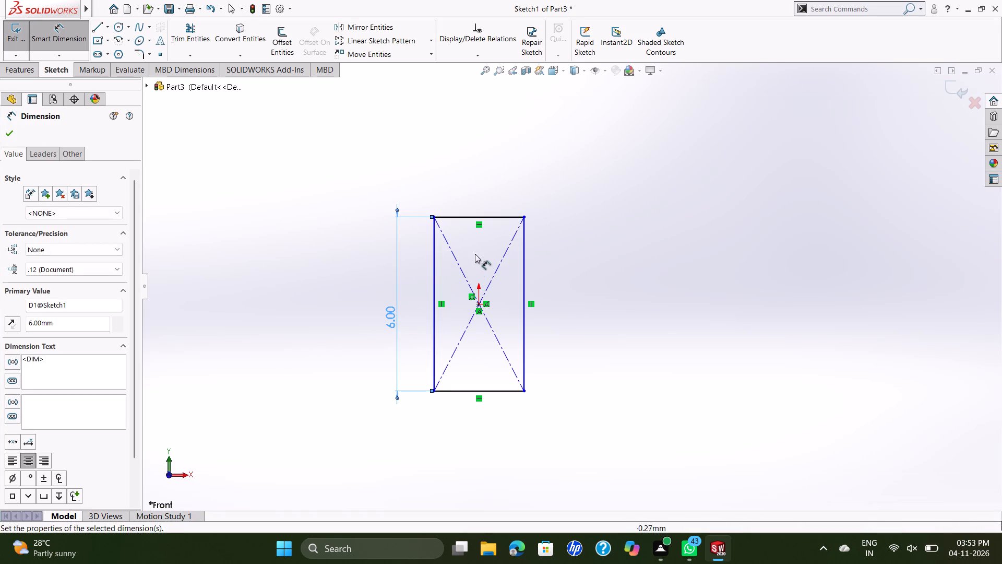
click(481, 220)
click(485, 198)
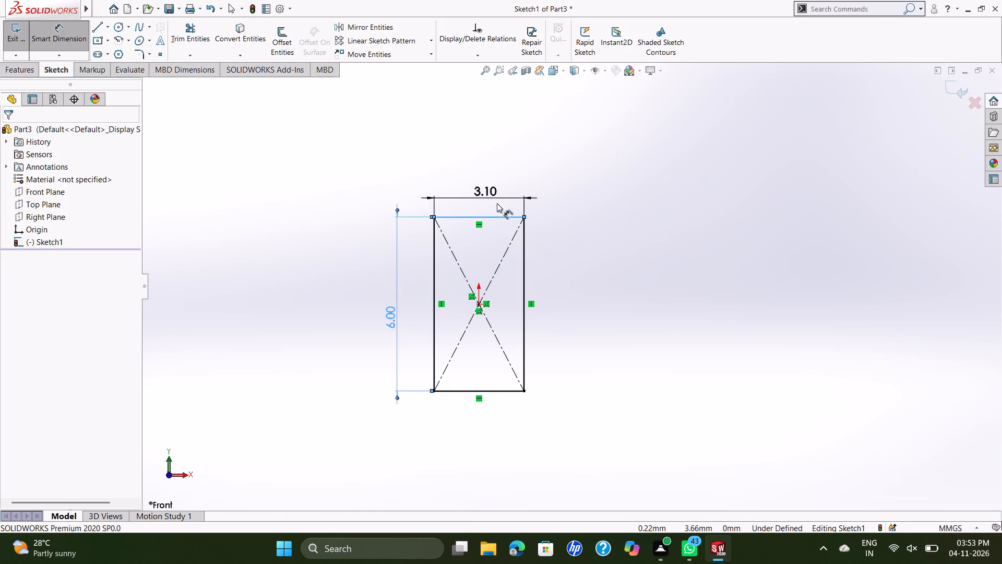
key(6)
key(Return)
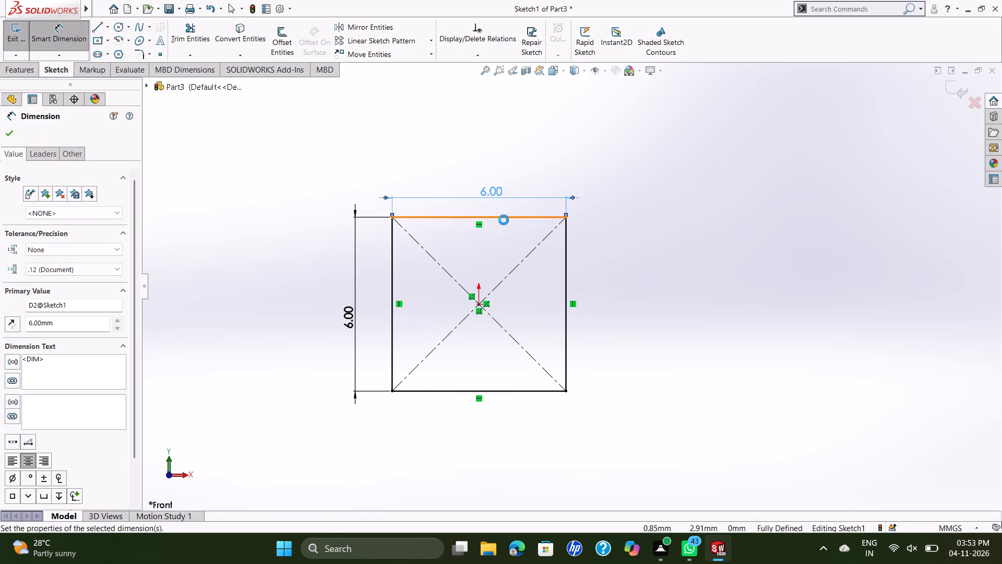
key(Escape)
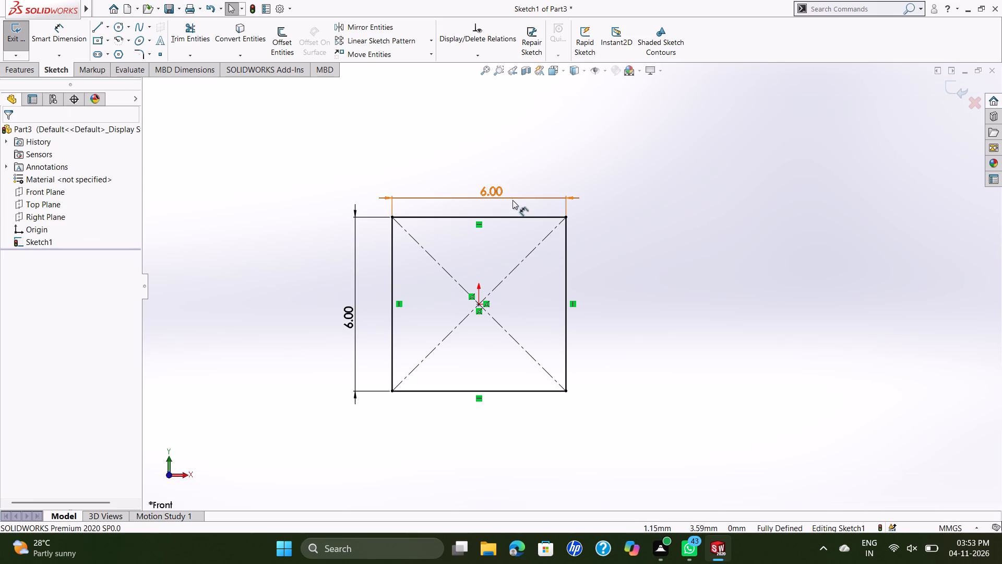
Extrude the square sketch as a Blind boss 1 mm deep in the reversed direction.
click(13, 74)
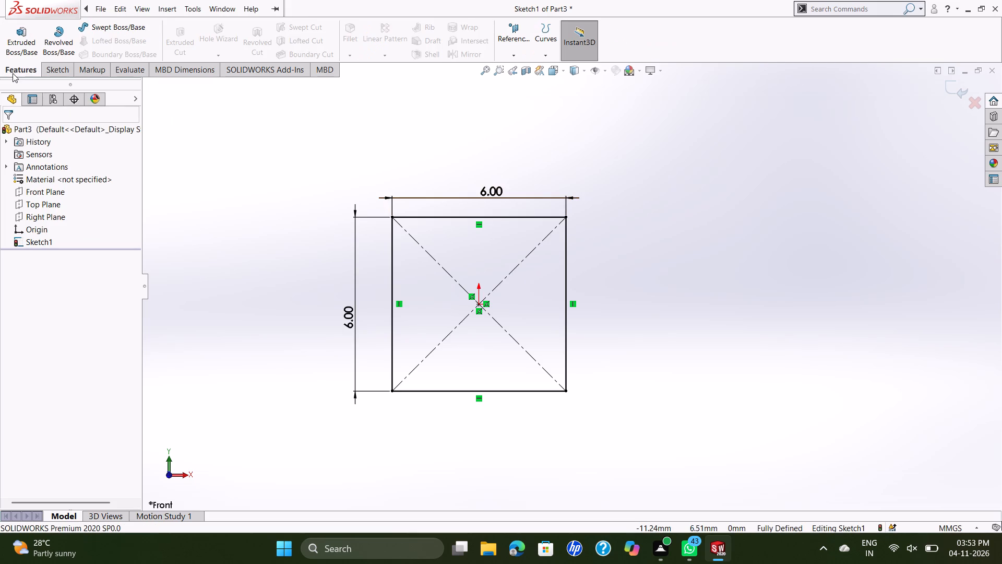
drag(26, 38, 19, 38)
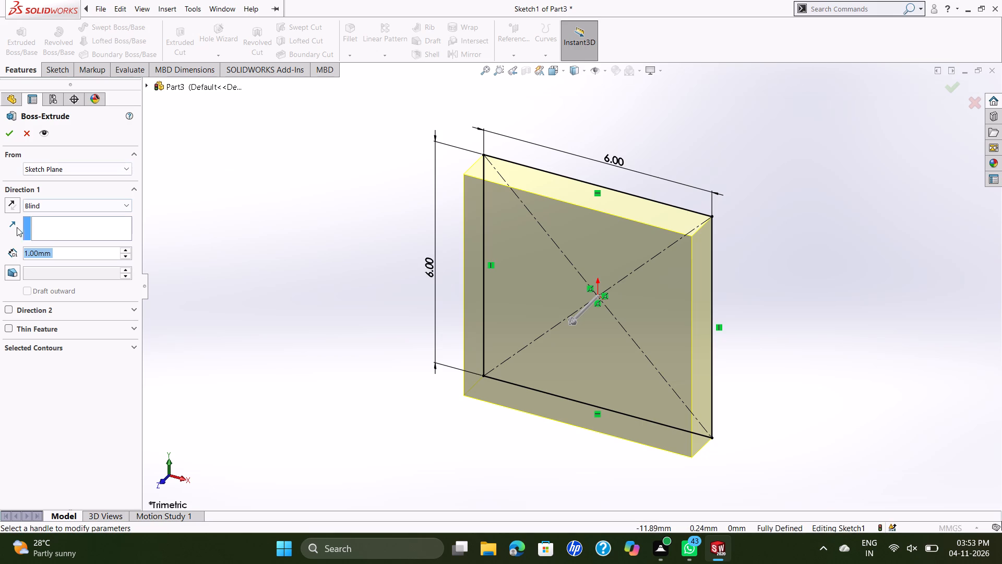
click(6, 203)
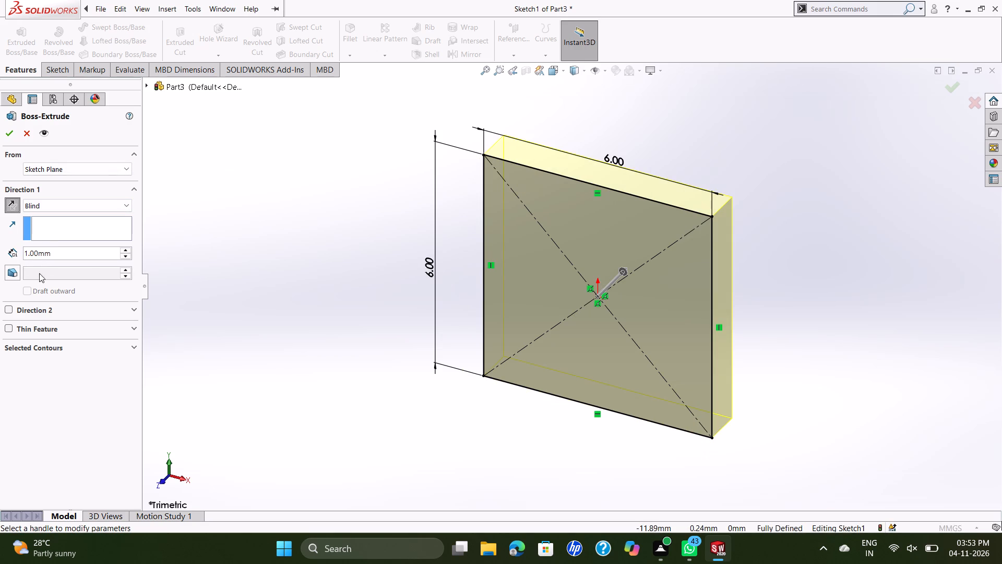
click(5, 134)
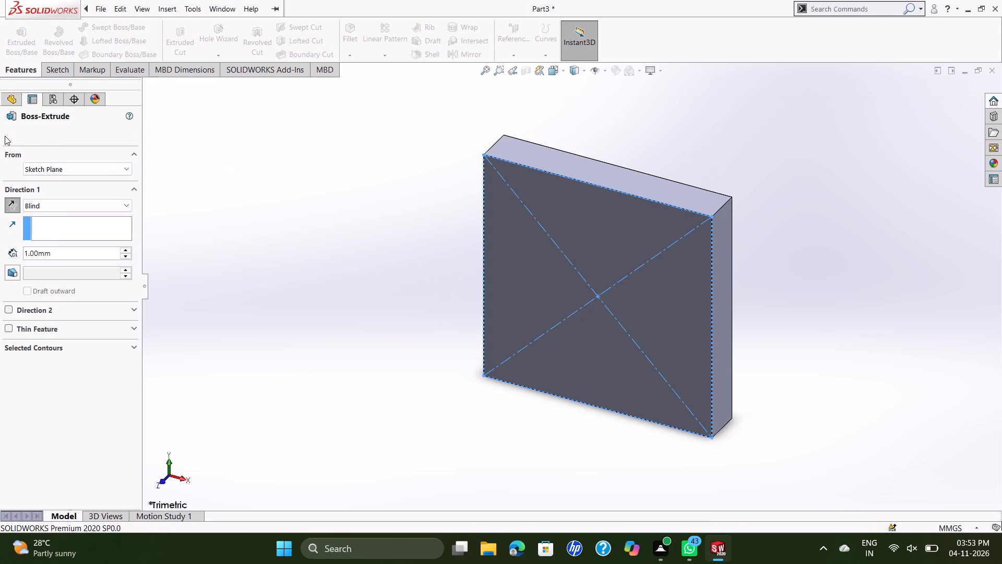
Orient the view normal to the plate's front face and start a new sketch on that face.
click(588, 211)
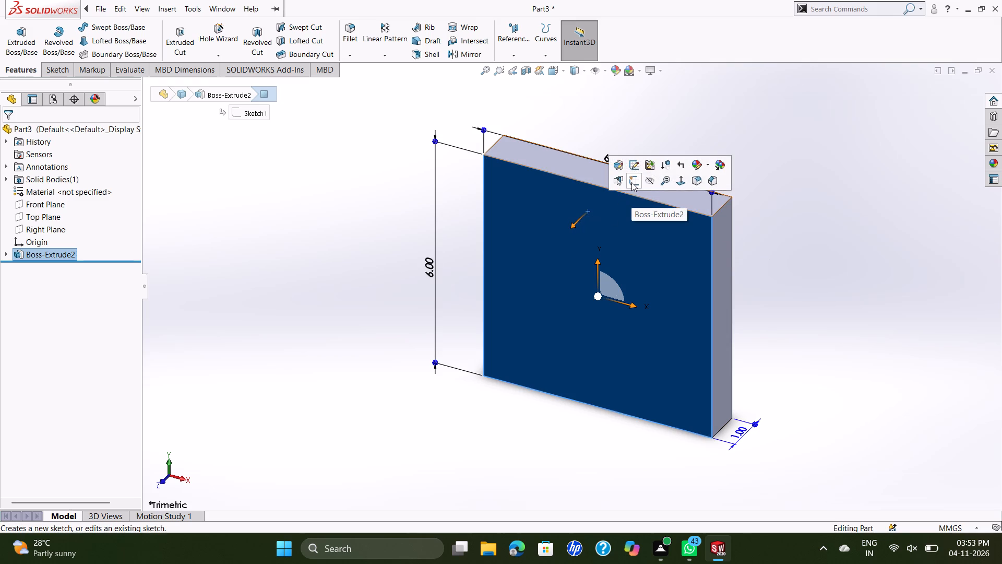
click(684, 176)
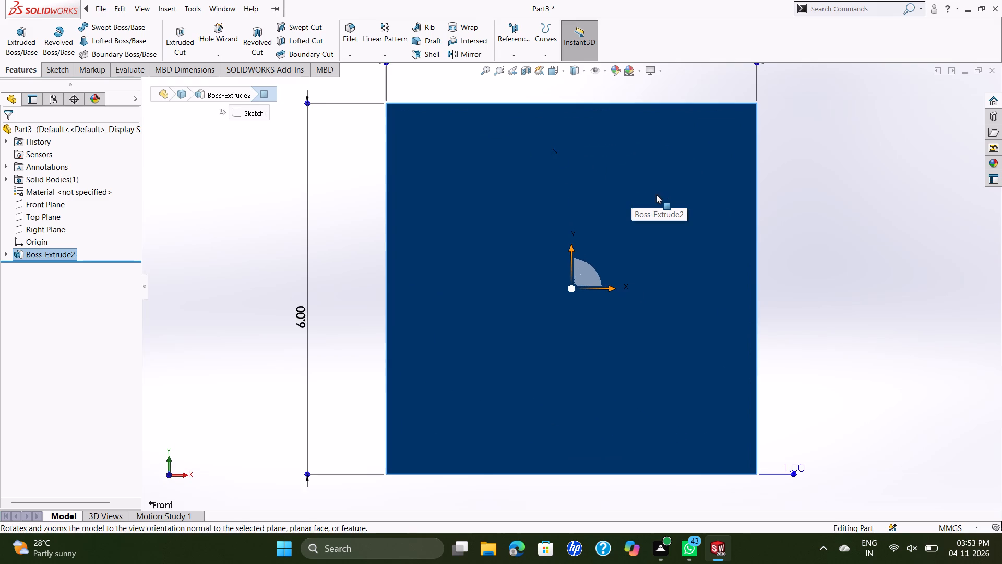
right_click(655, 194)
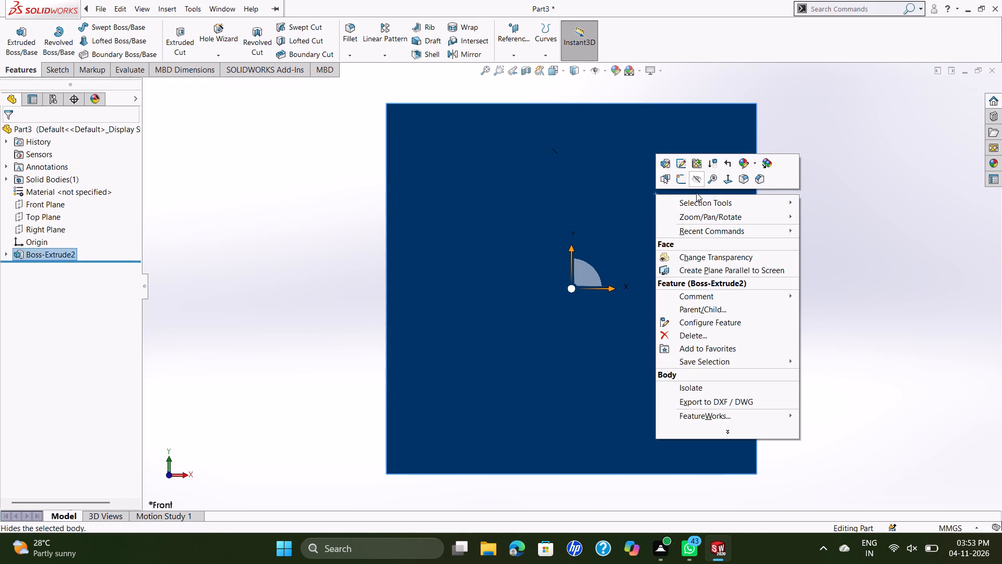
click(682, 174)
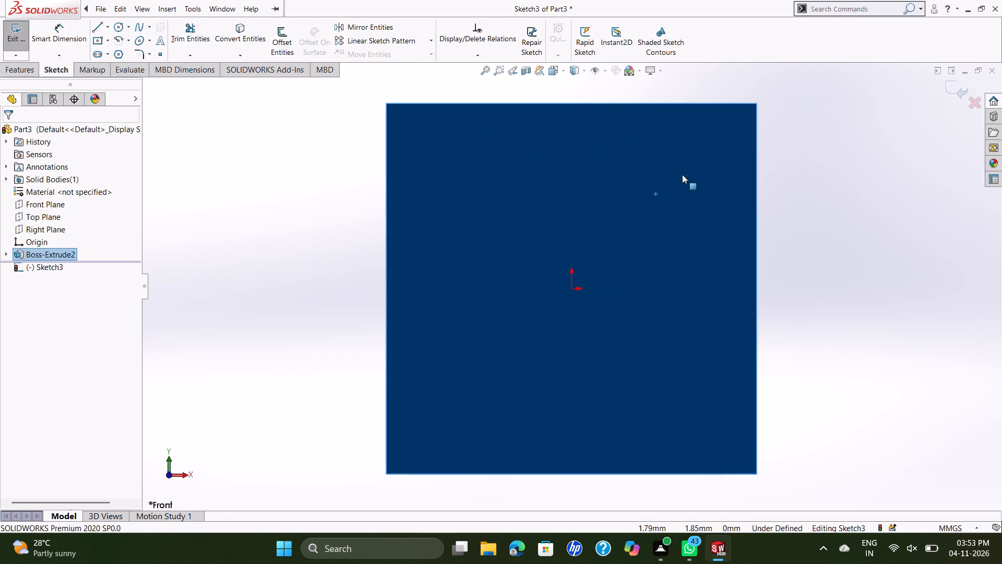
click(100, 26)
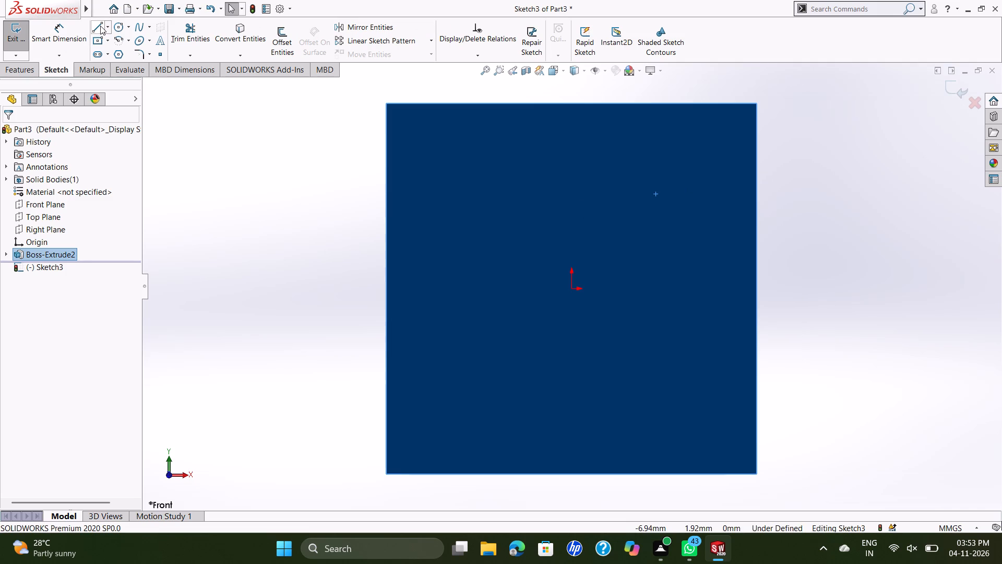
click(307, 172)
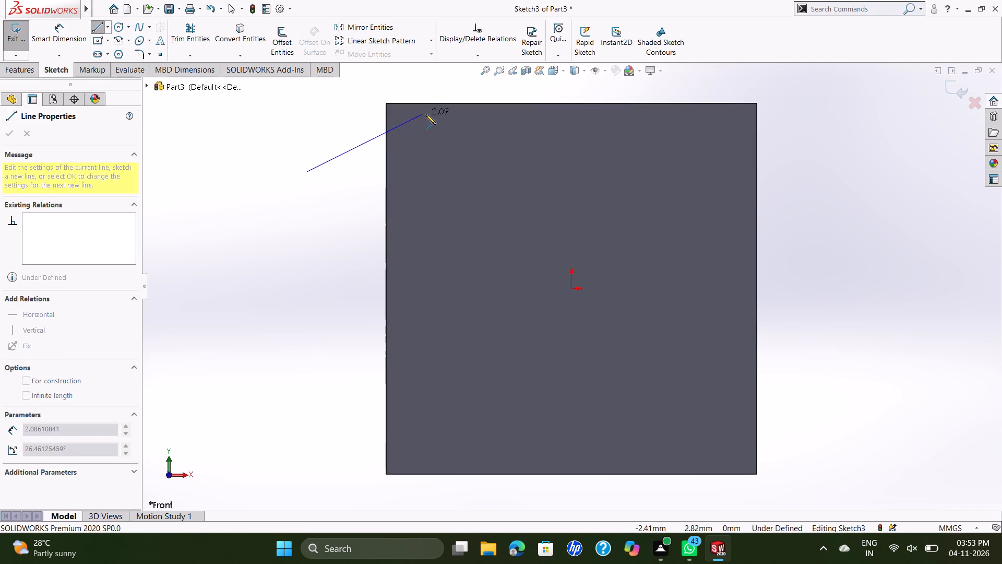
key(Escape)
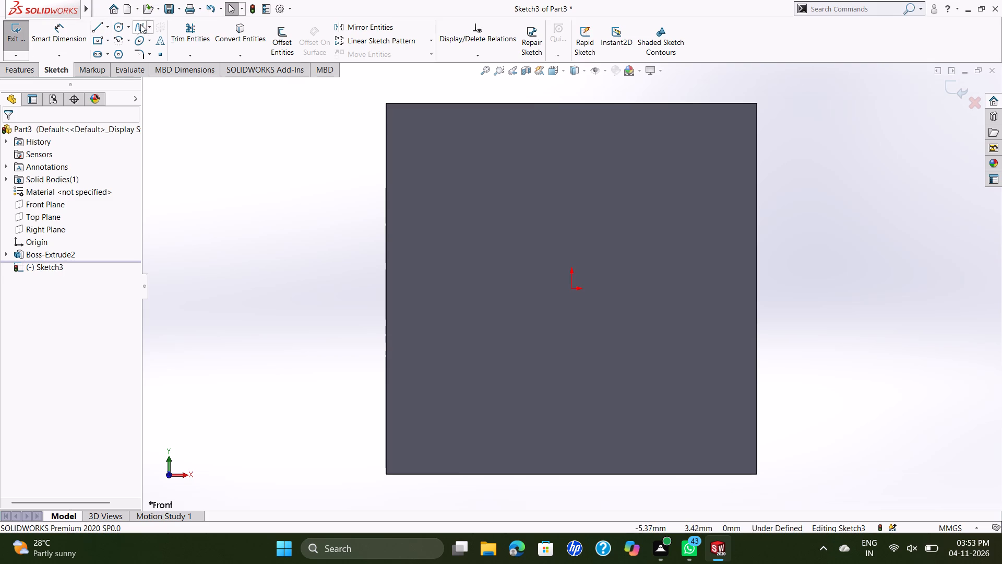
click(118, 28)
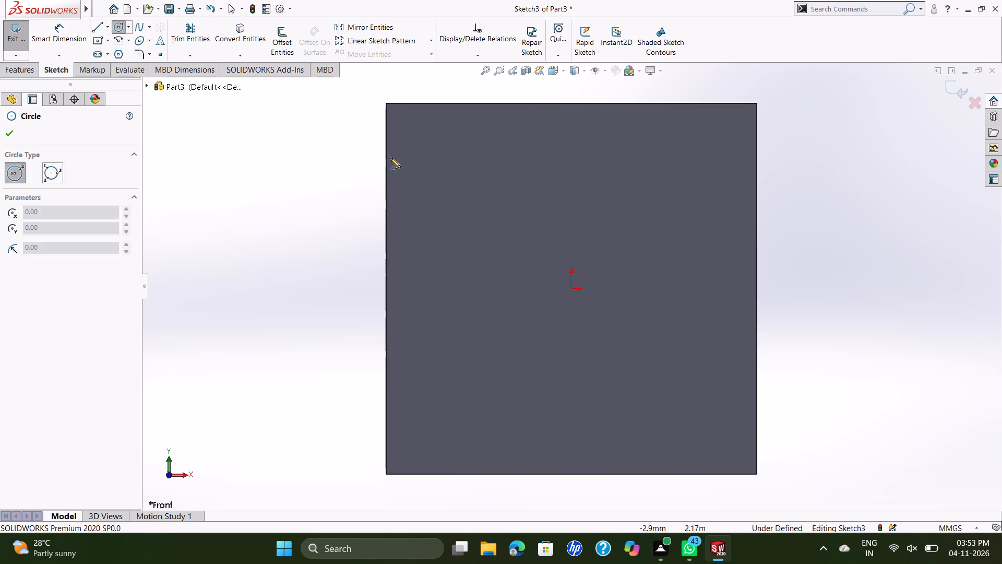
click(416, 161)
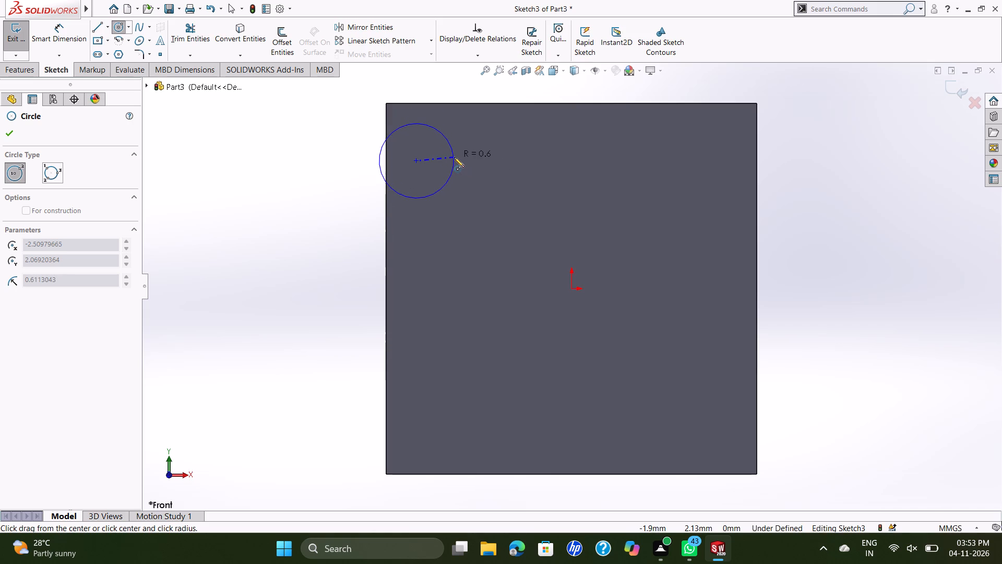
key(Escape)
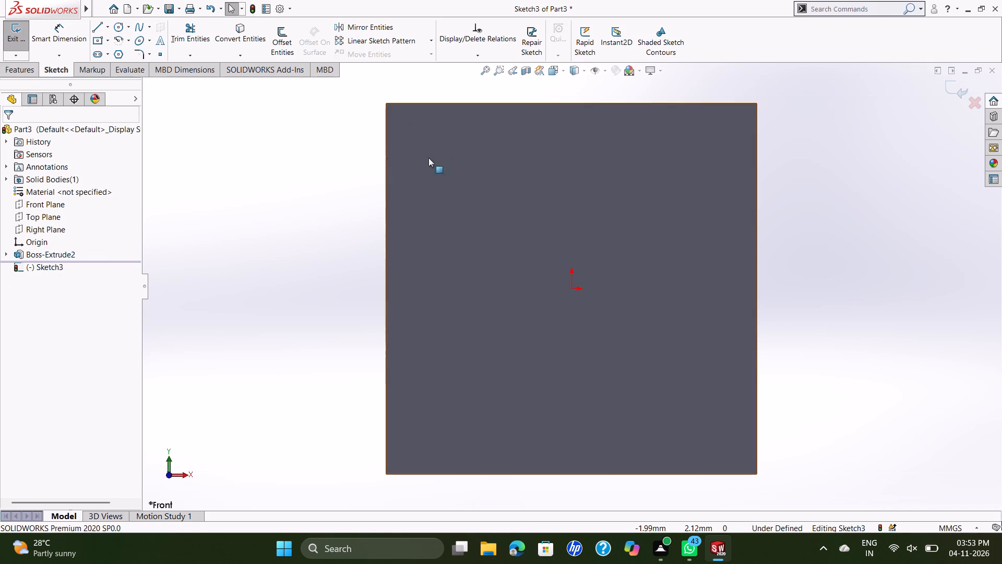
Enable numeric sketch input with diameter dimensions and sketch a dimensioned circle about 1.35 mm in diameter near the face's upper-left corner.
right_click(282, 189)
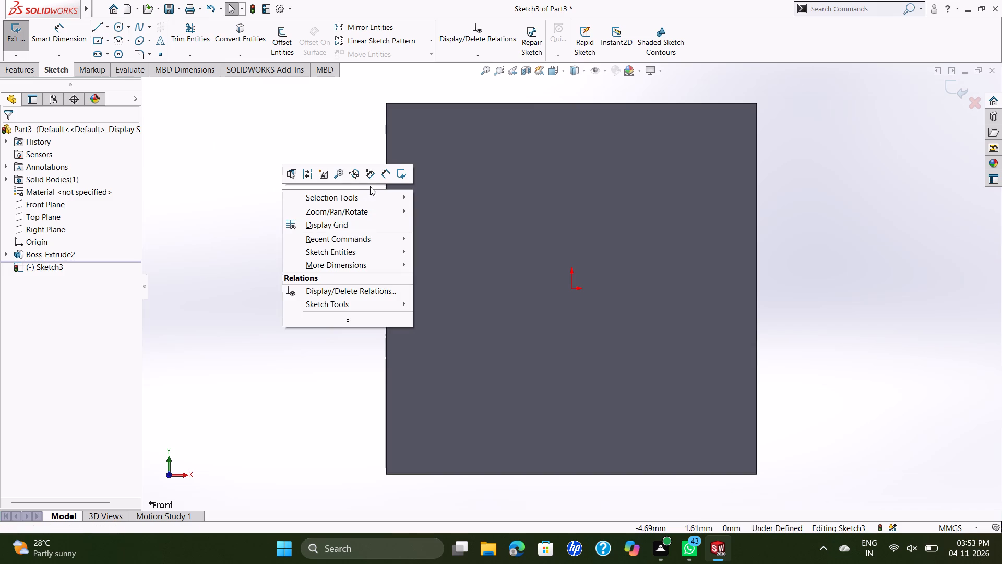
click(370, 177)
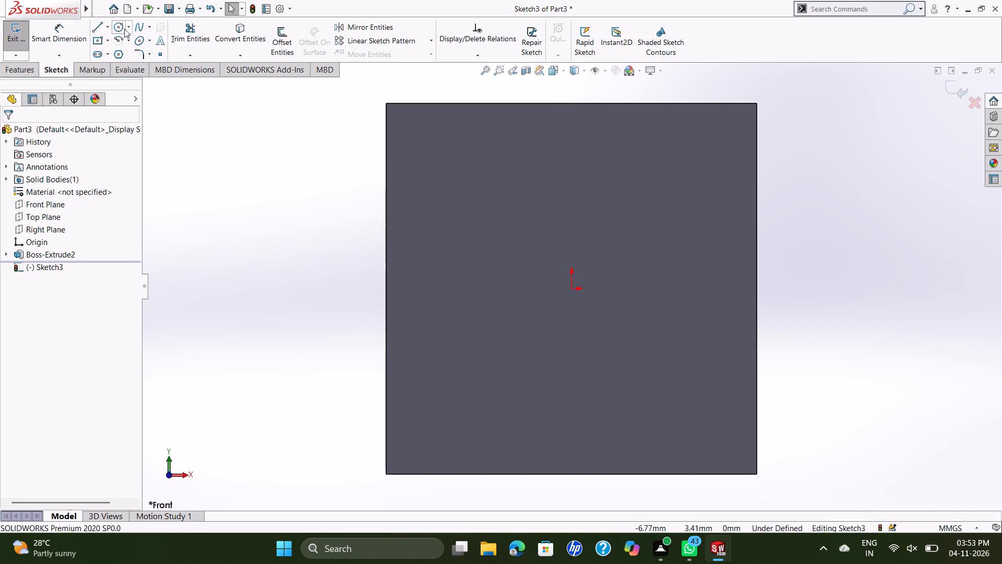
click(118, 29)
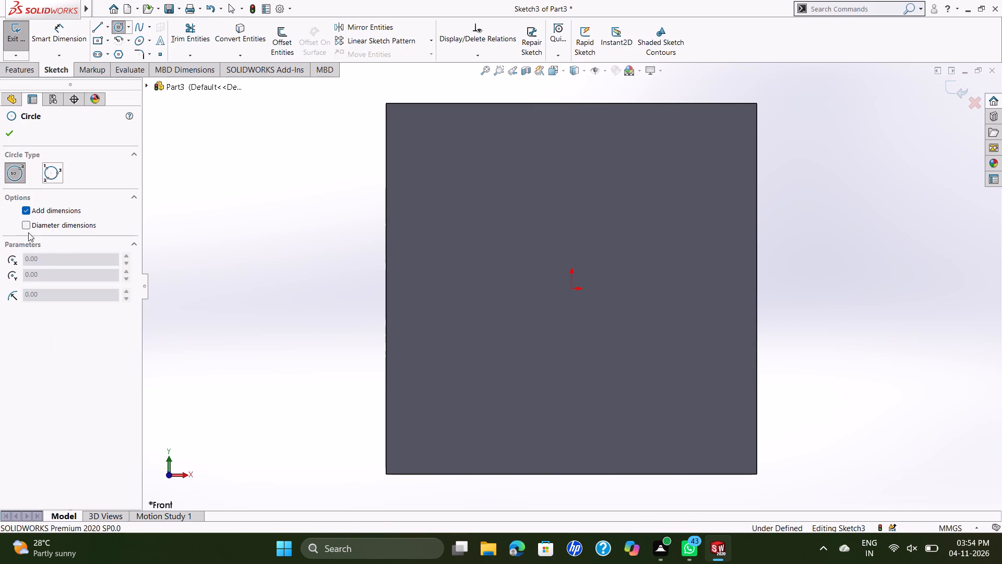
click(27, 224)
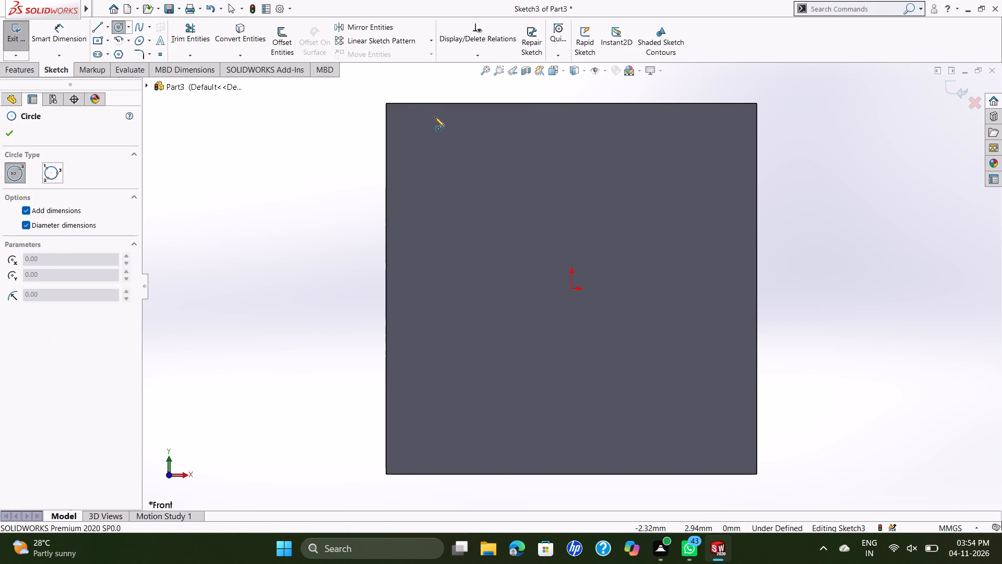
click(433, 162)
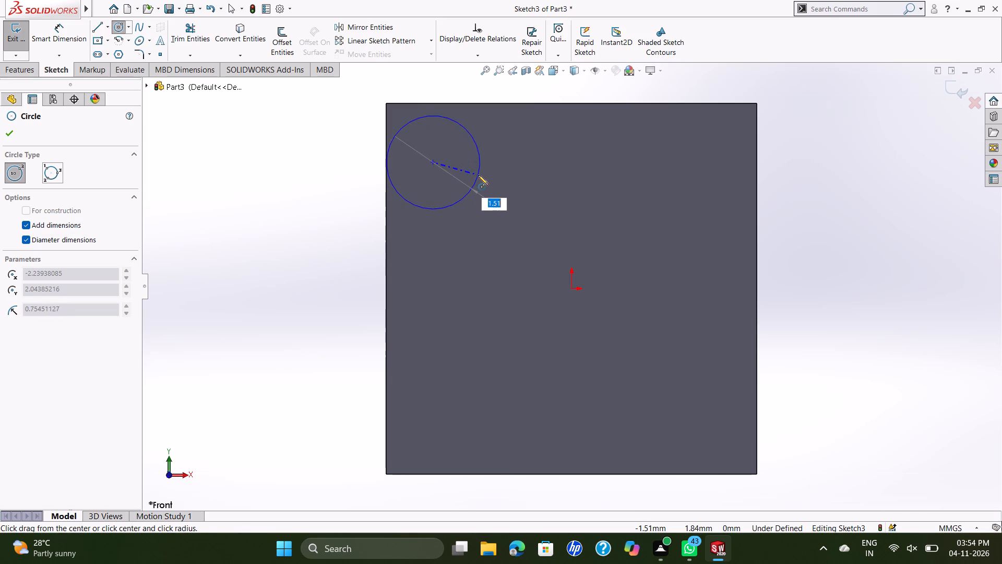
click(474, 171)
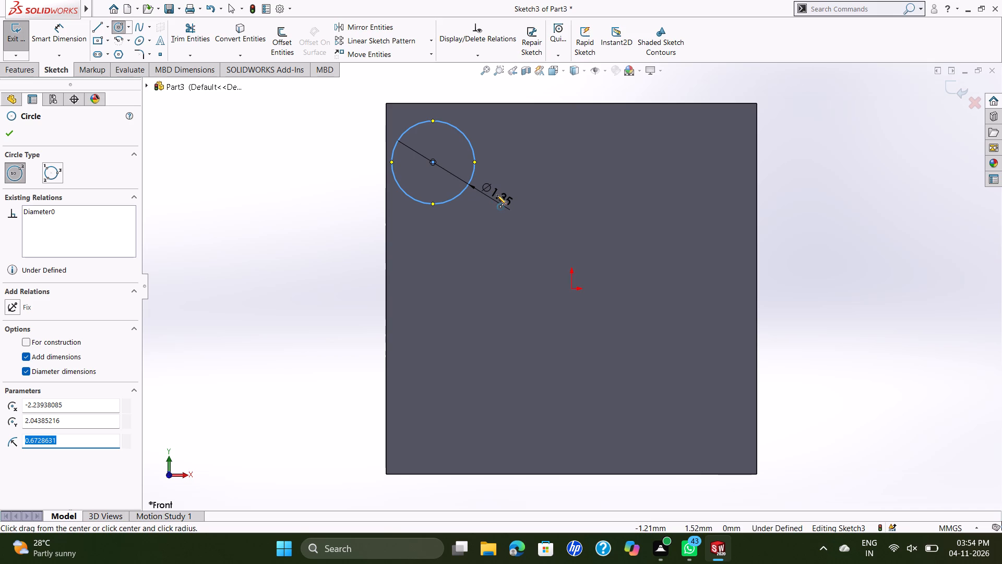
key(2)
key(Return)
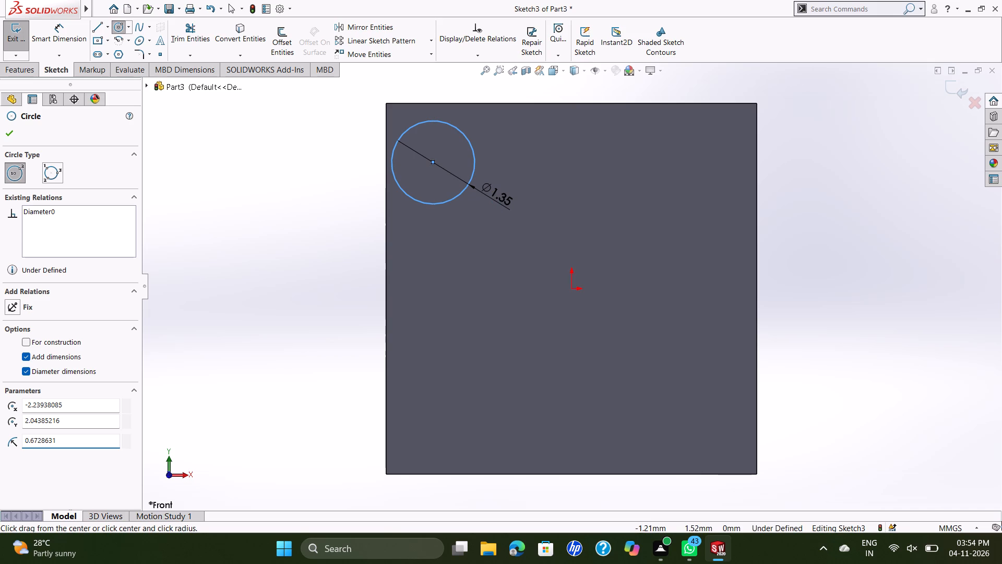
key(Escape)
key(Escape)
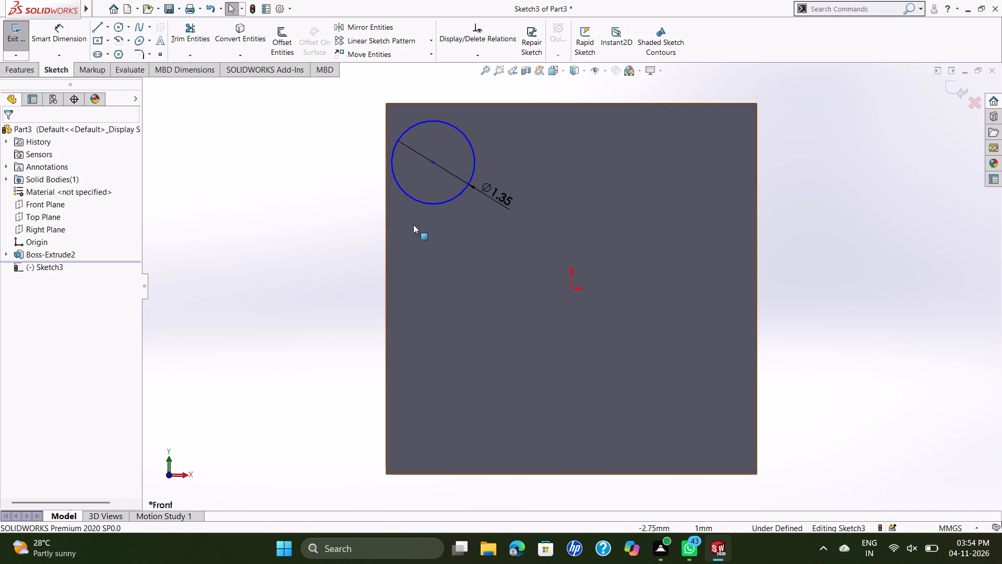
Set the sketched circle's diameter to 2 mm.
double_click(490, 195)
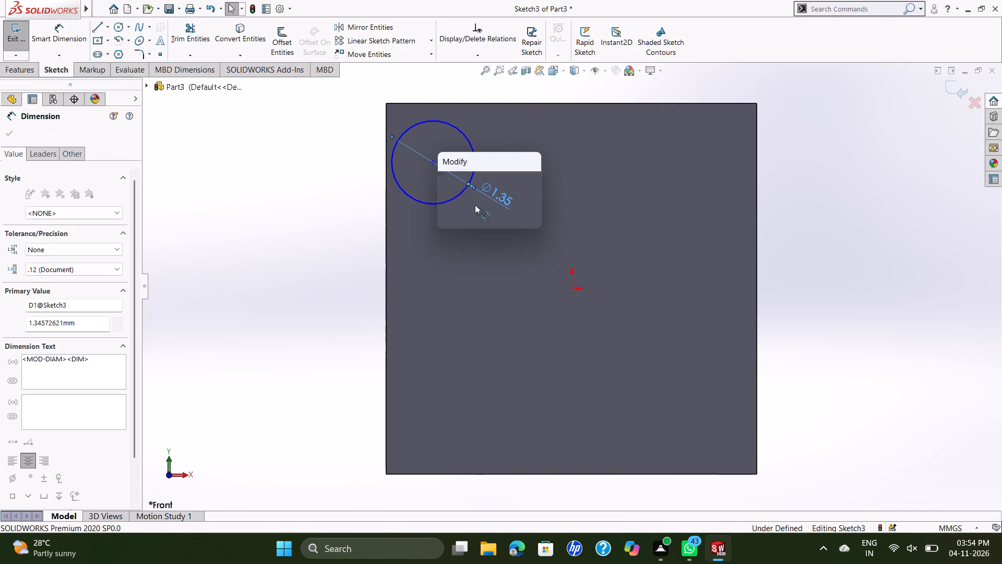
key(2)
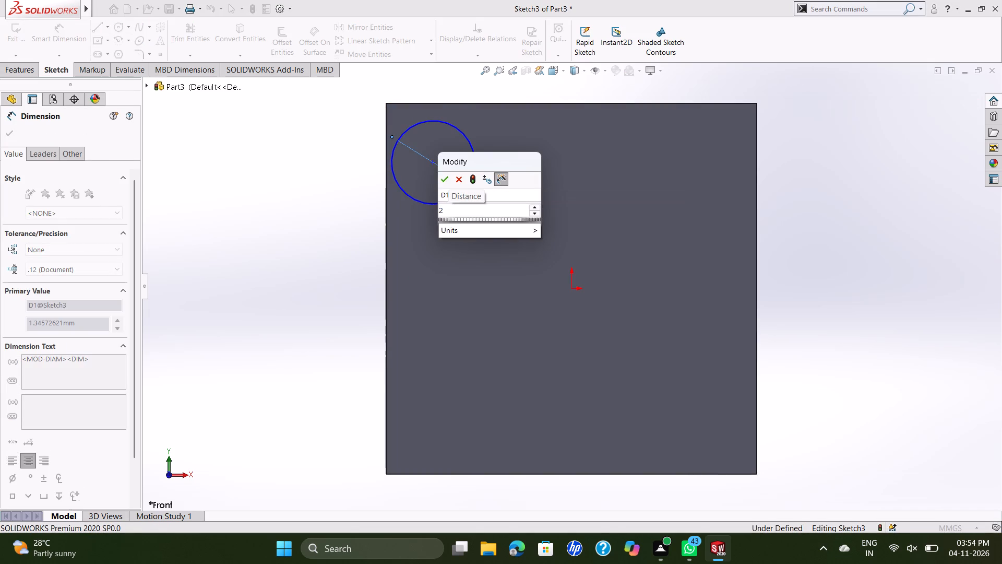
key(Return)
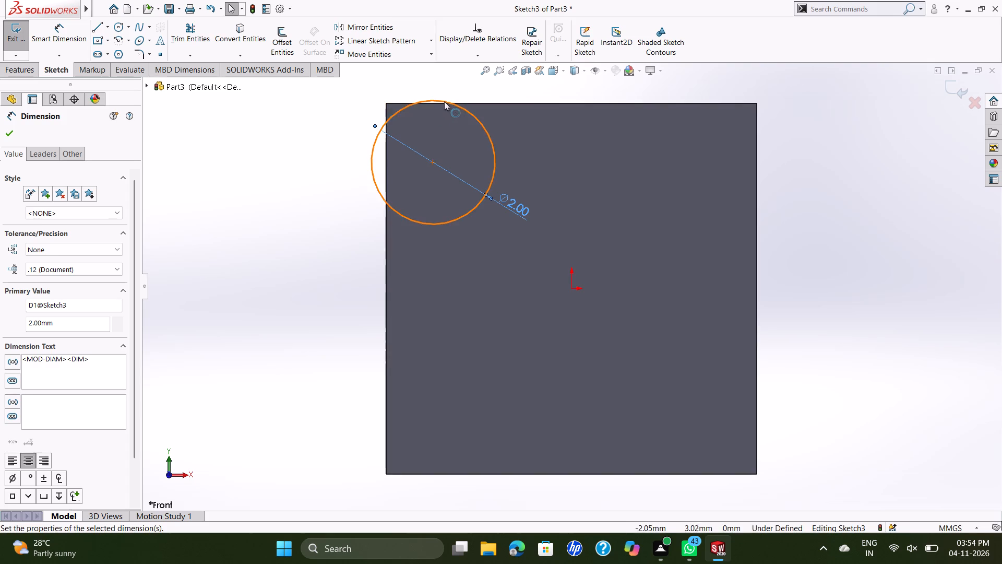
Dimension the circle's centre 1.5 mm below the plate's top edge with Smart Dimension.
click(53, 33)
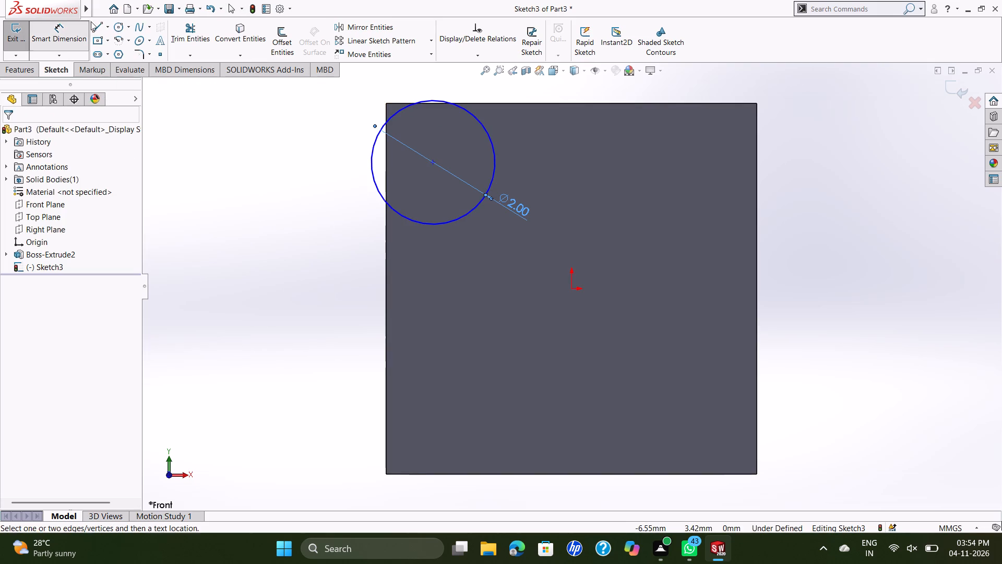
click(433, 162)
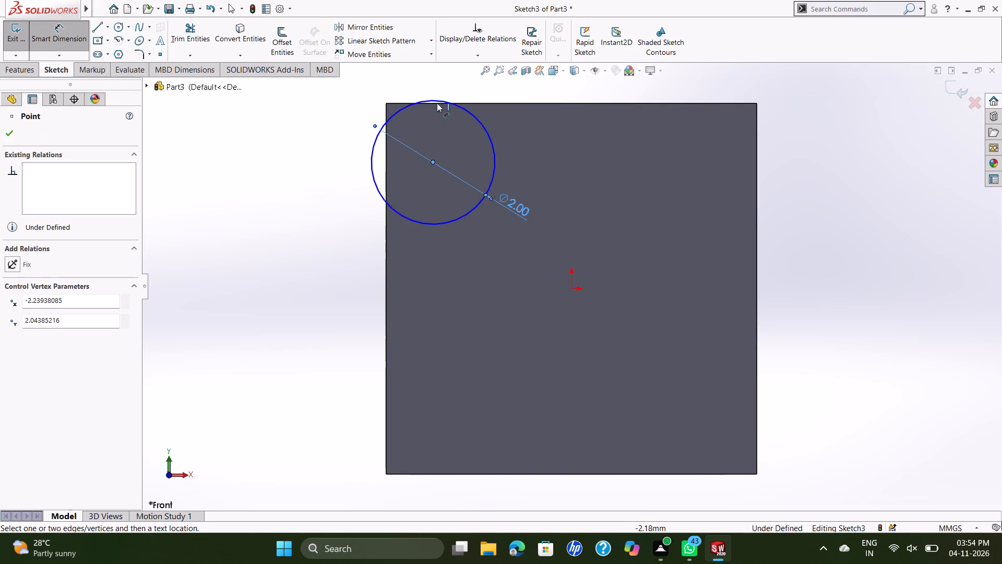
click(437, 104)
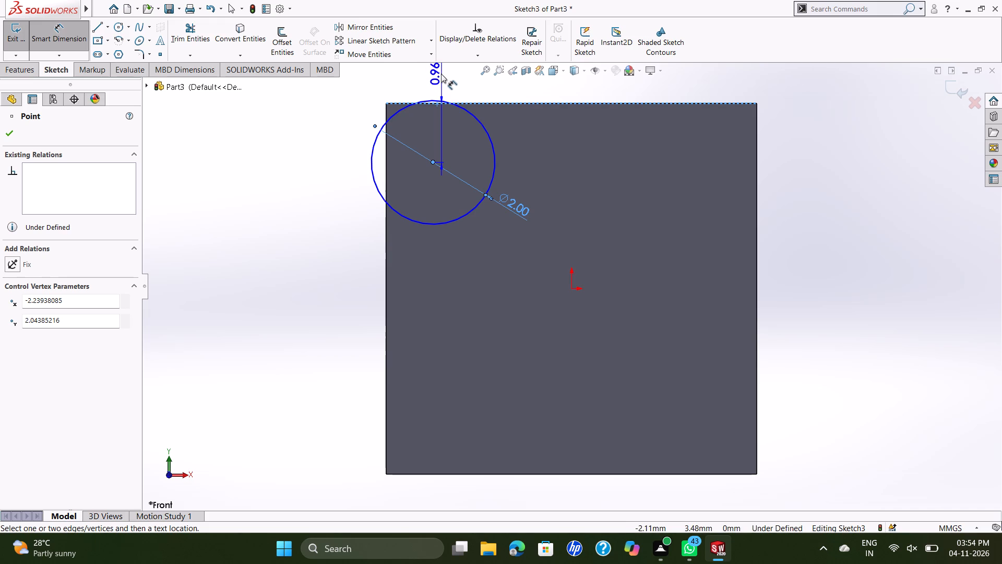
click(441, 74)
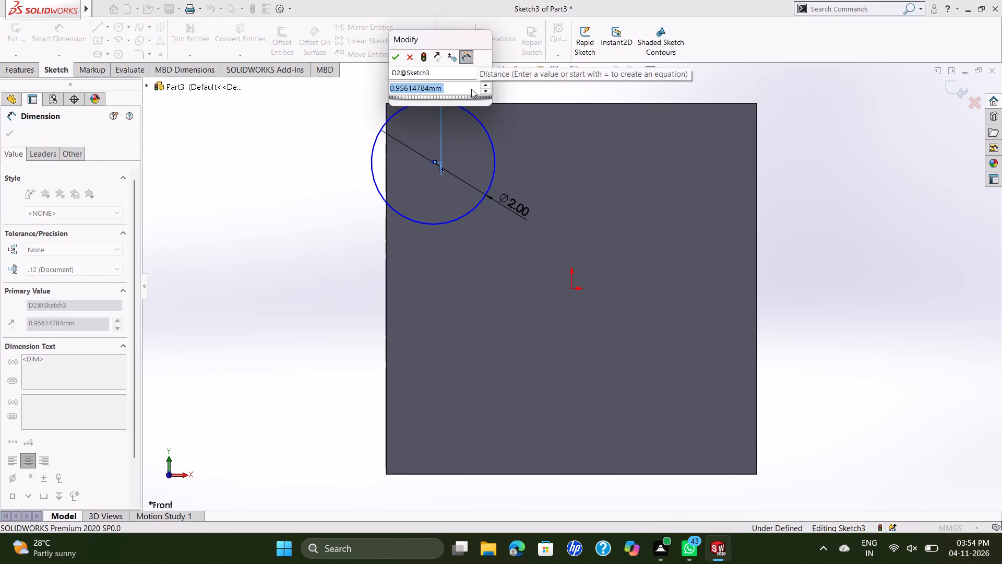
text(1.5)
key(Return)
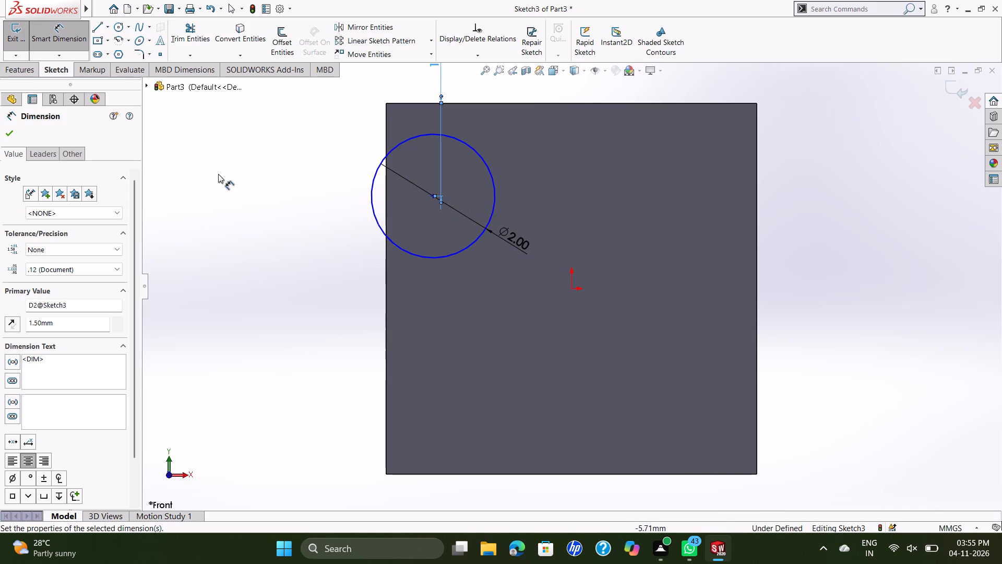
Sketch horizontal lines about 1.54 mm and 1.72 mm long from the circle's top and bottom points, extending past the plate's left edge.
click(98, 29)
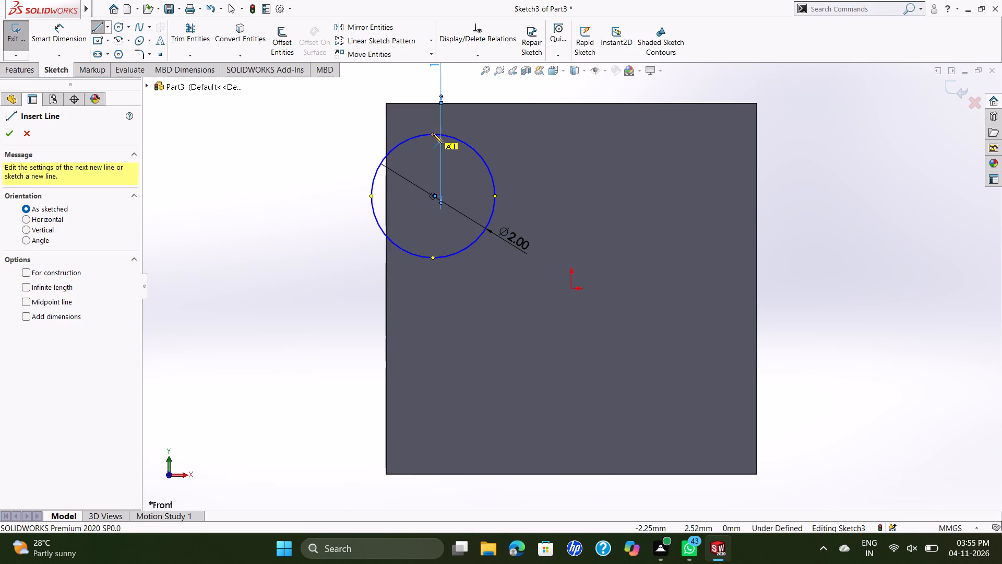
click(433, 133)
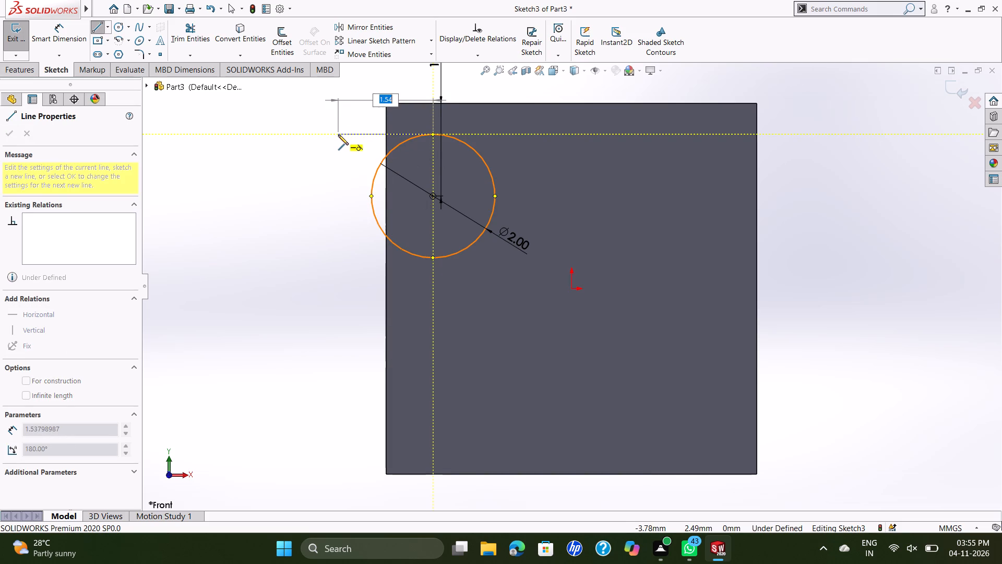
click(338, 135)
key(Escape)
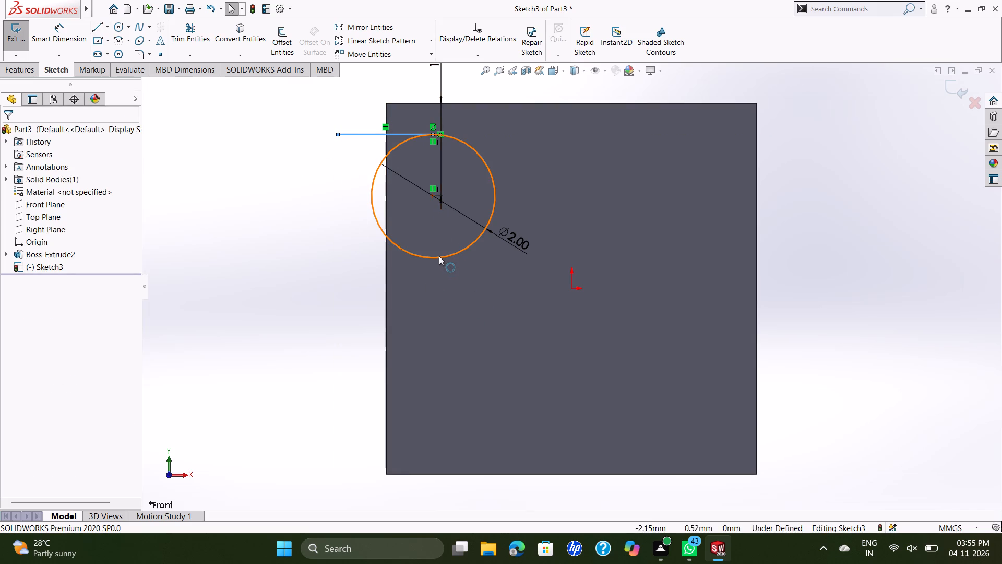
click(93, 27)
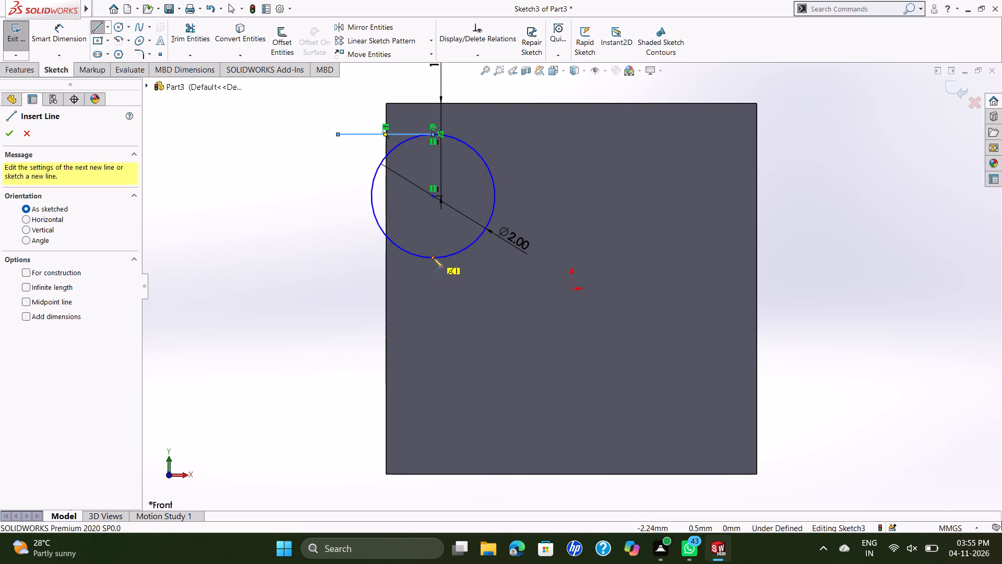
click(432, 258)
click(326, 261)
key(Escape)
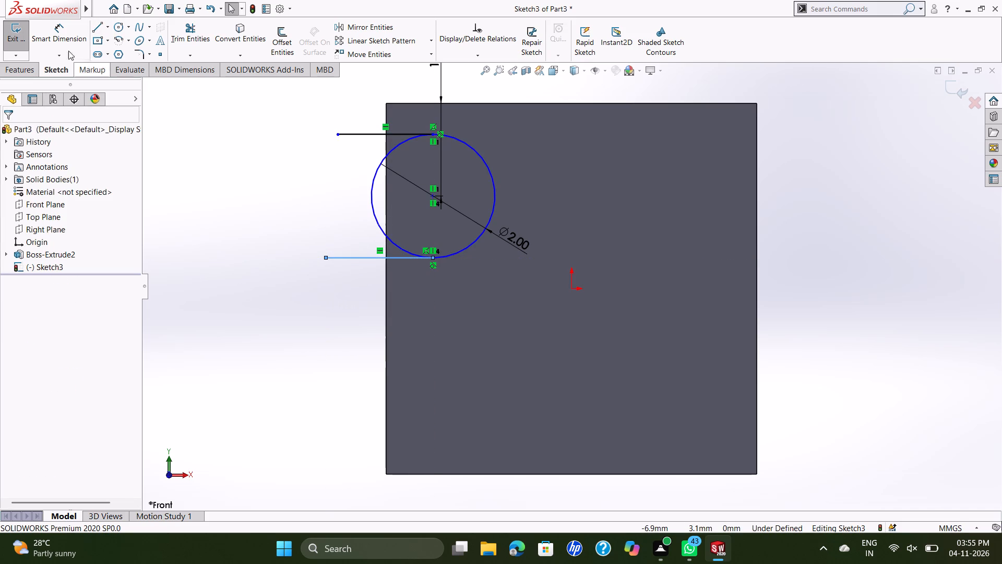
key(Escape)
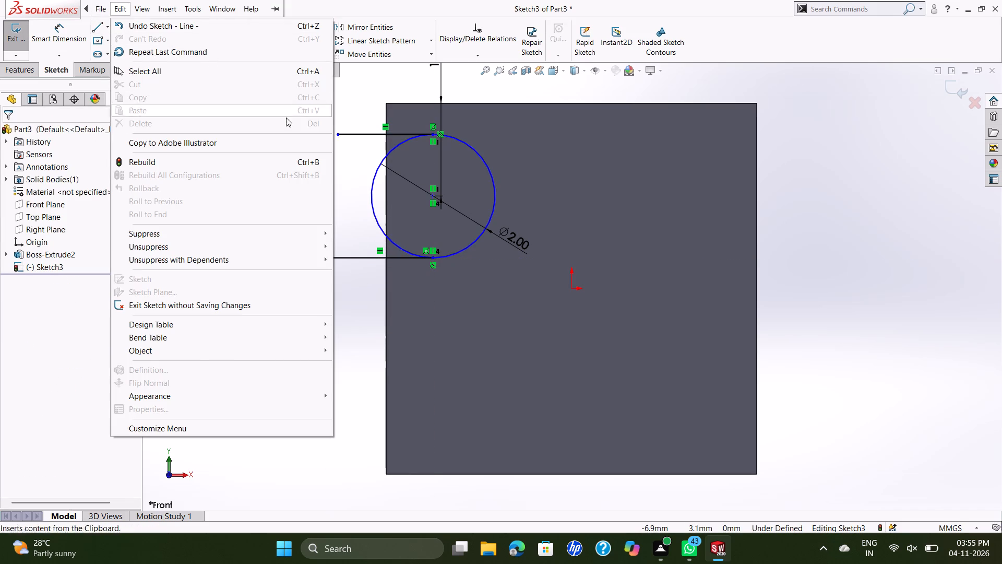
click(344, 105)
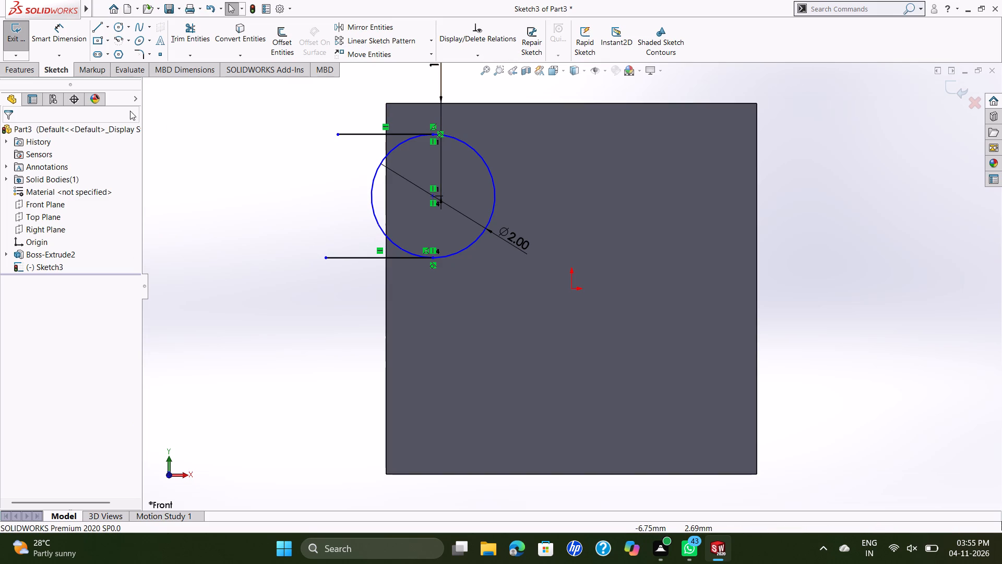
click(159, 126)
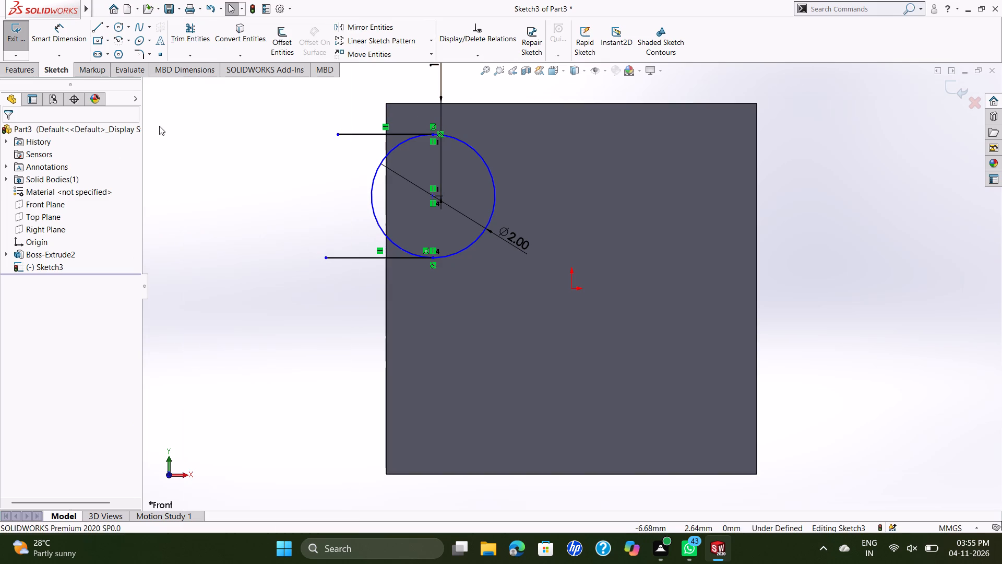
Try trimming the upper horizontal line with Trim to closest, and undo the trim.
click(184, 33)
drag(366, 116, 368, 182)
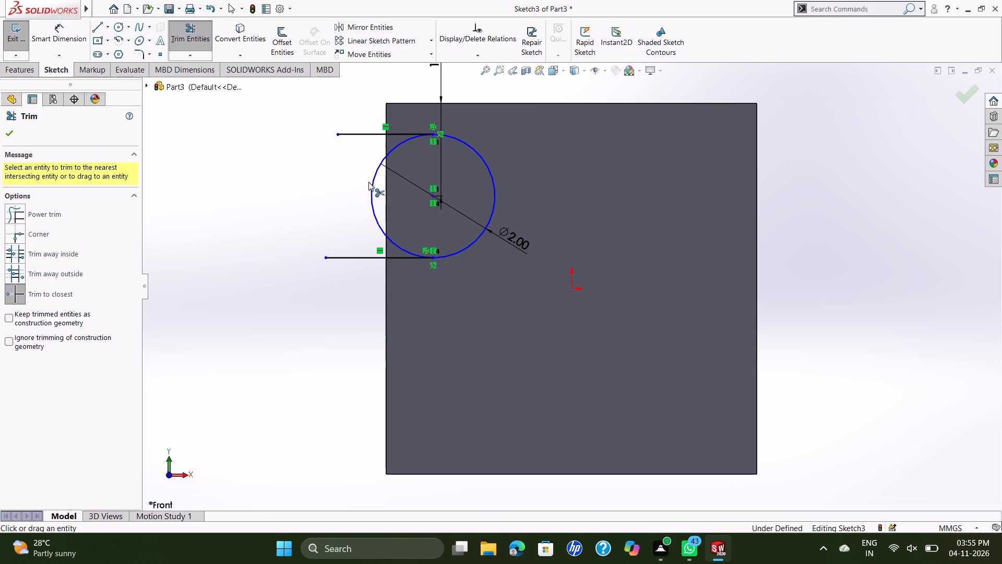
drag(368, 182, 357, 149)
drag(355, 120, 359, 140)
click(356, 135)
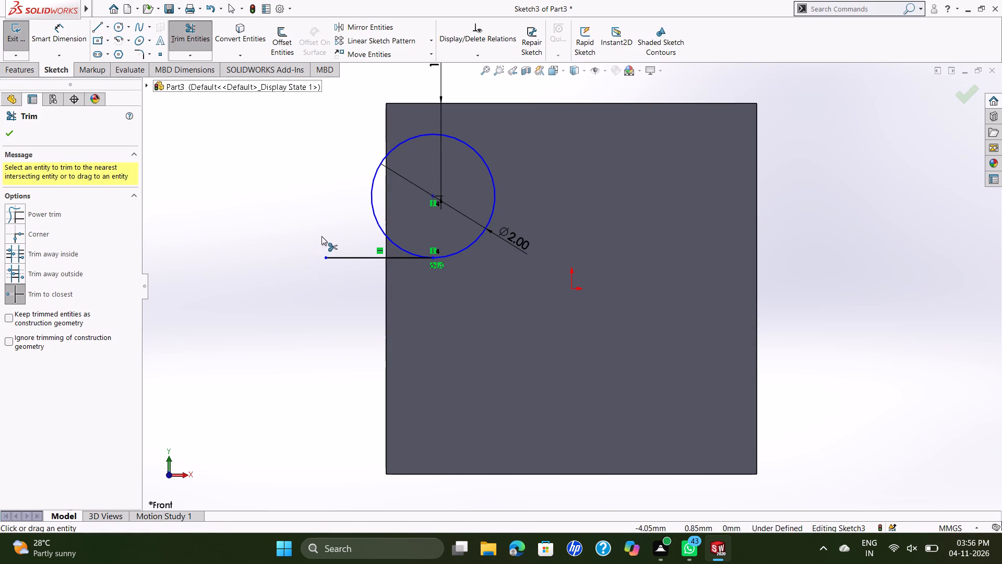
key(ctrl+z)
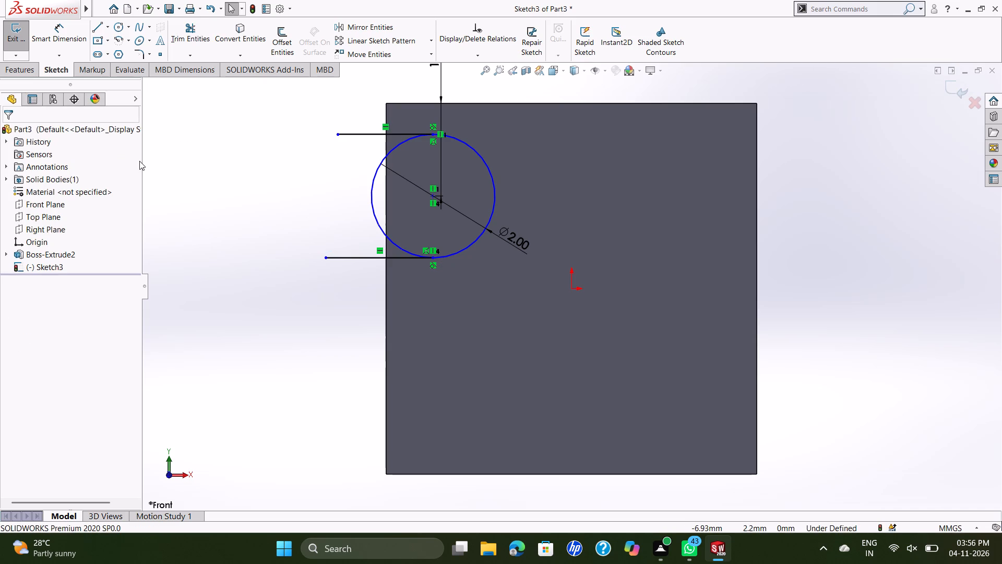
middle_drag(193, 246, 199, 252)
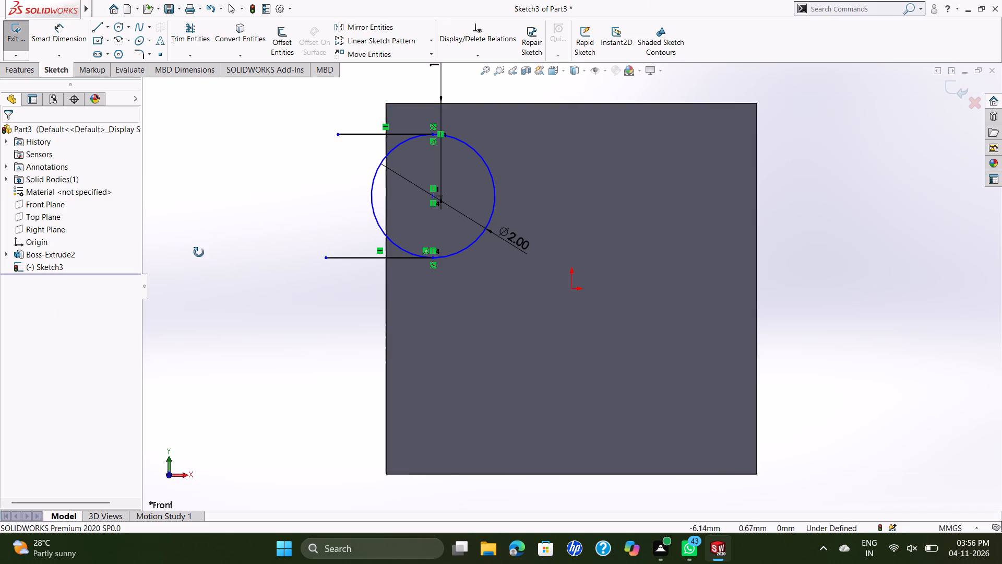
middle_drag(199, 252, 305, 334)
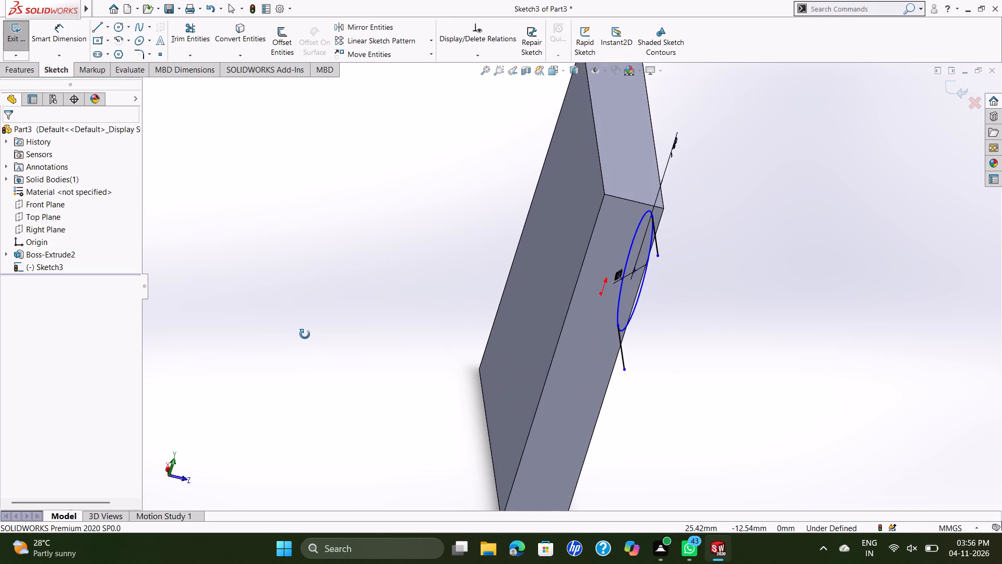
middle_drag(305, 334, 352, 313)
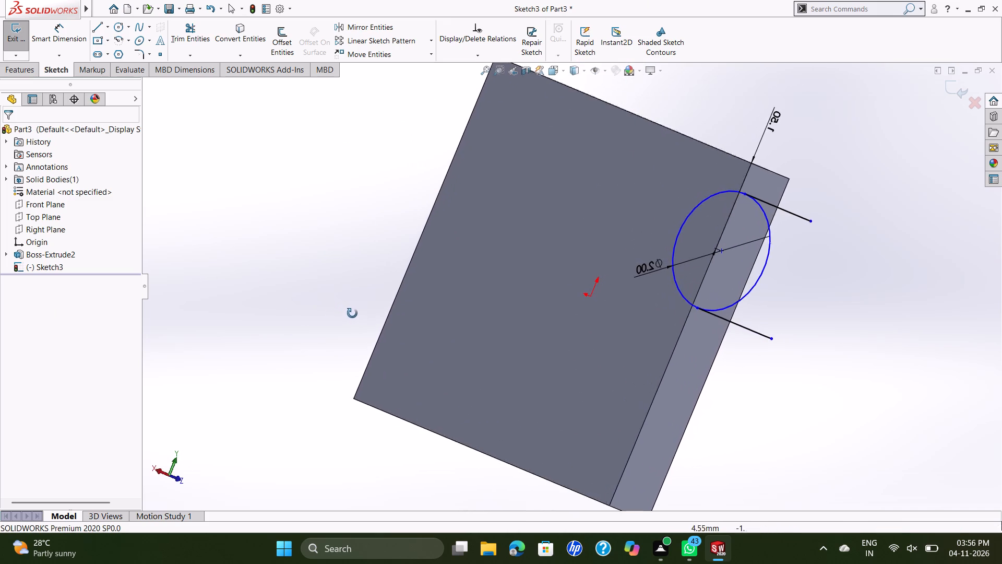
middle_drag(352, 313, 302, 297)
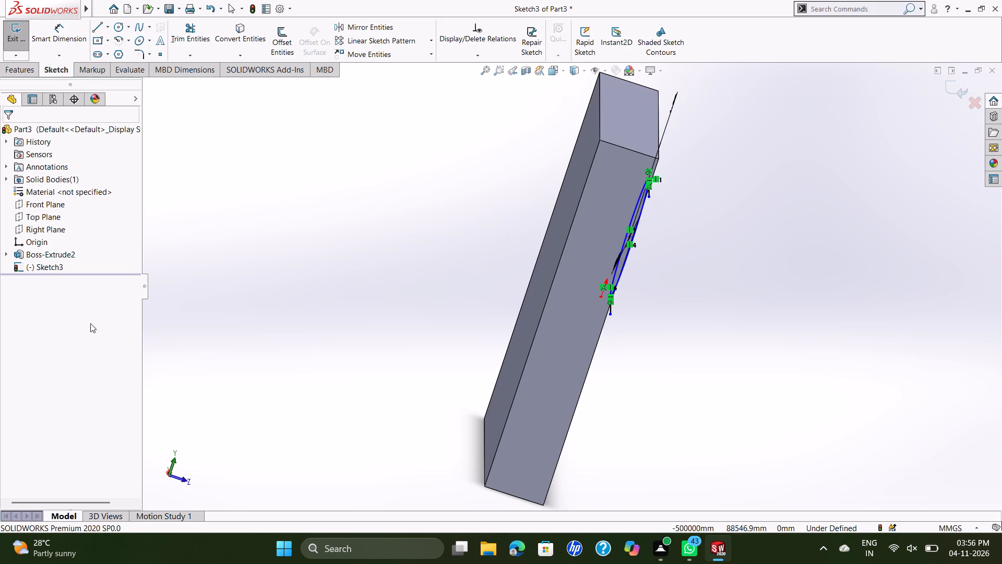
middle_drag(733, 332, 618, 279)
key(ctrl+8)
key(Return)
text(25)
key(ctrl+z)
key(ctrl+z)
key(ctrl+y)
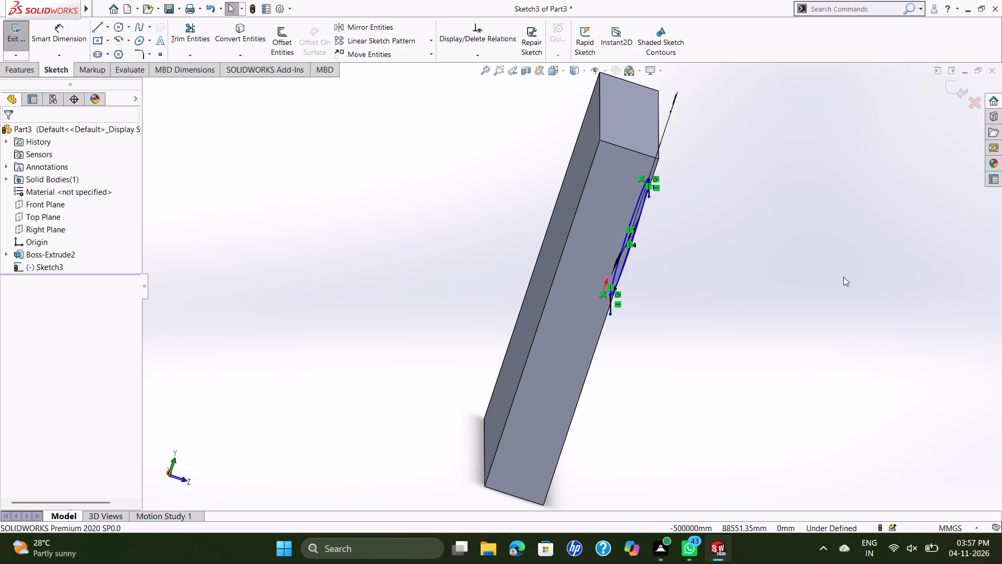
View the plate and its sketch from several orientations, including isometric, and return to the front view.
middle_drag(866, 191, 769, 209)
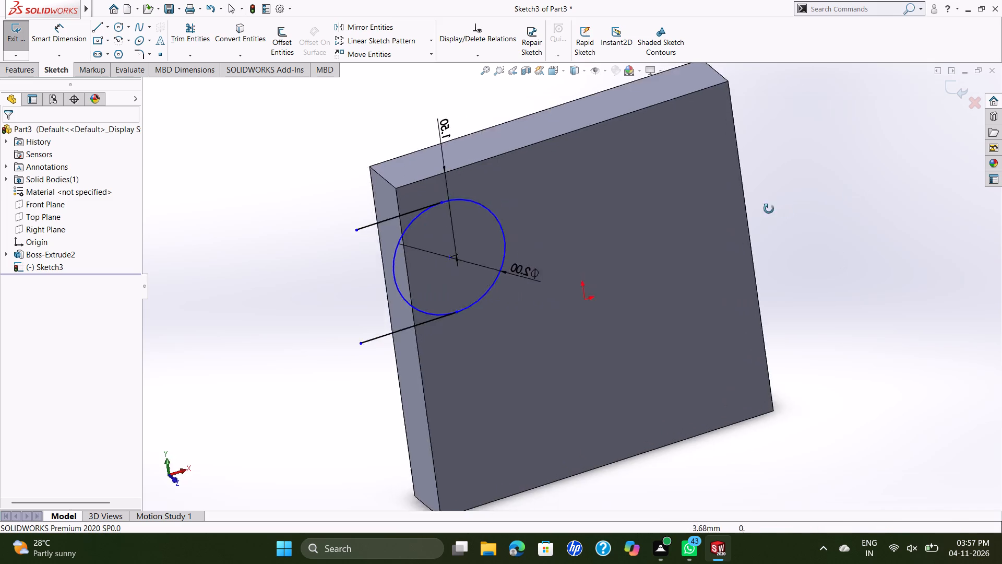
middle_drag(769, 209, 758, 121)
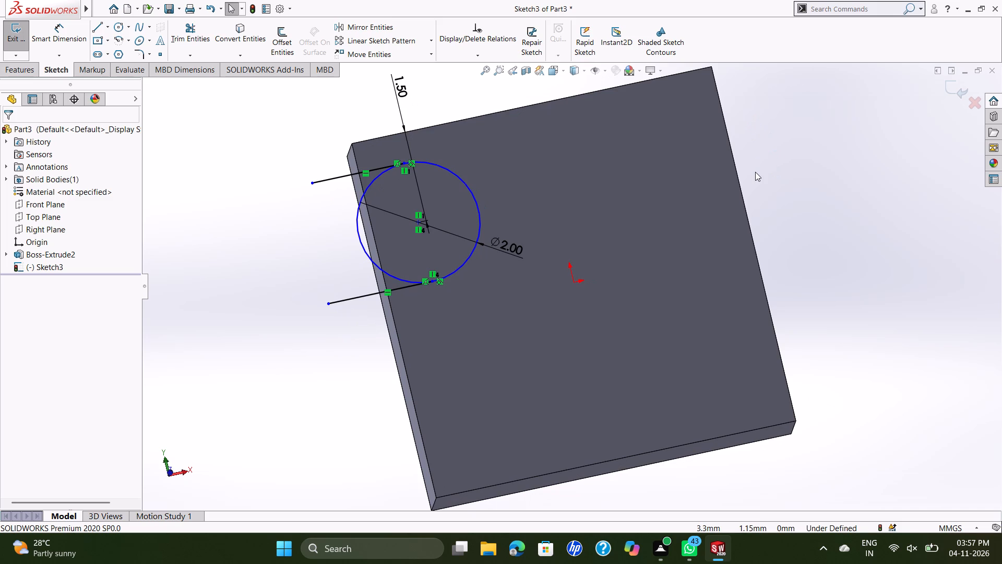
key(ctrl+6)
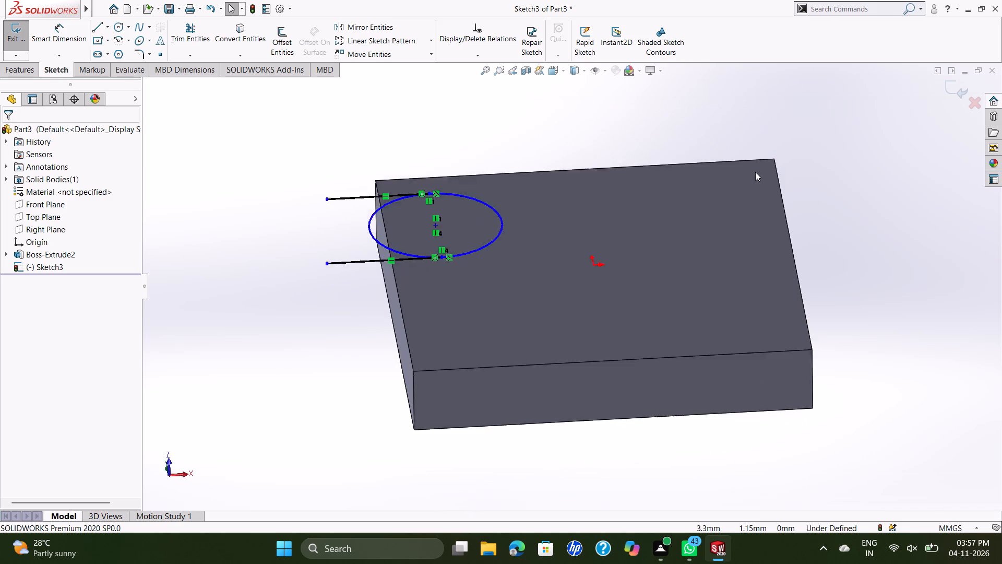
key(ctrl+7)
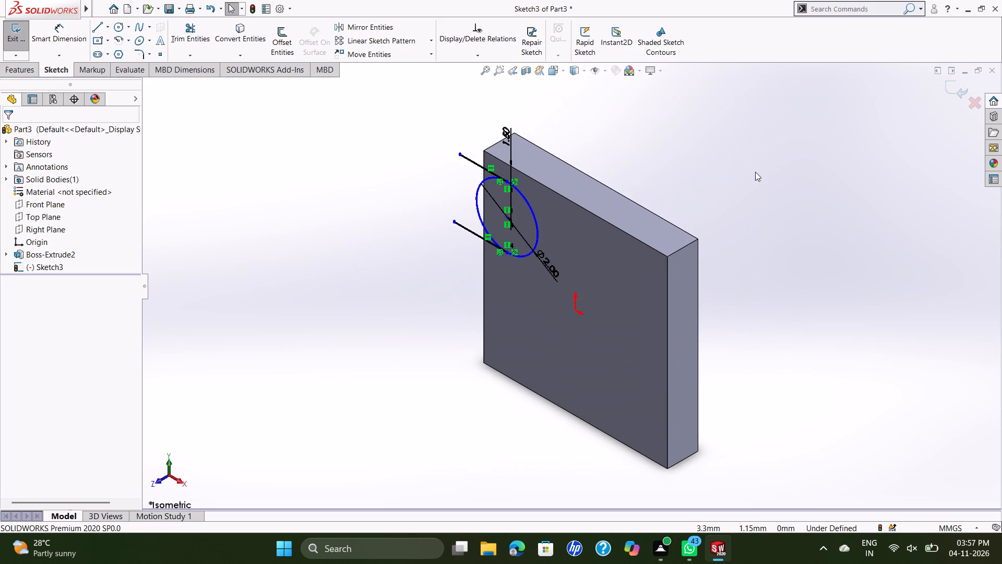
key(ctrl+1)
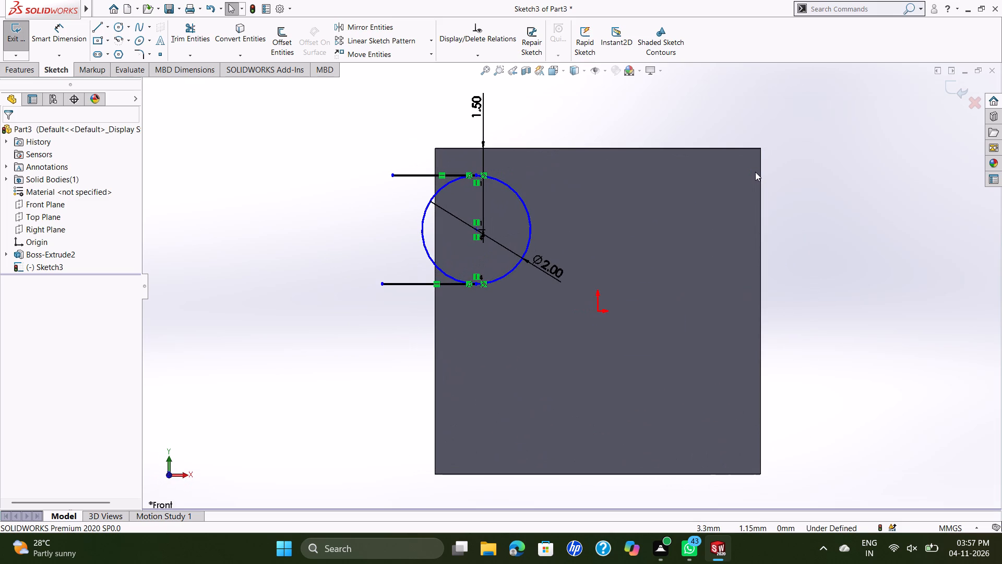
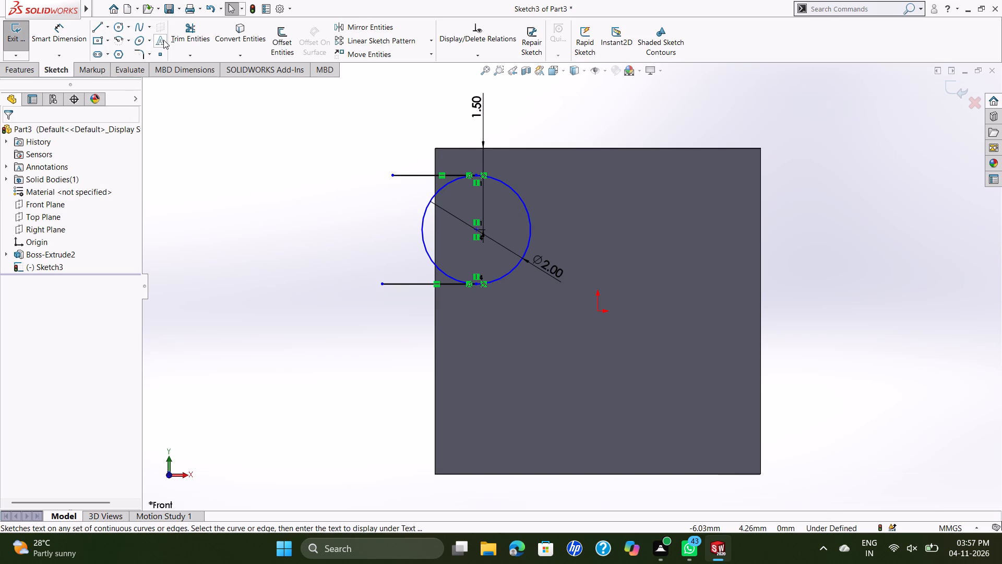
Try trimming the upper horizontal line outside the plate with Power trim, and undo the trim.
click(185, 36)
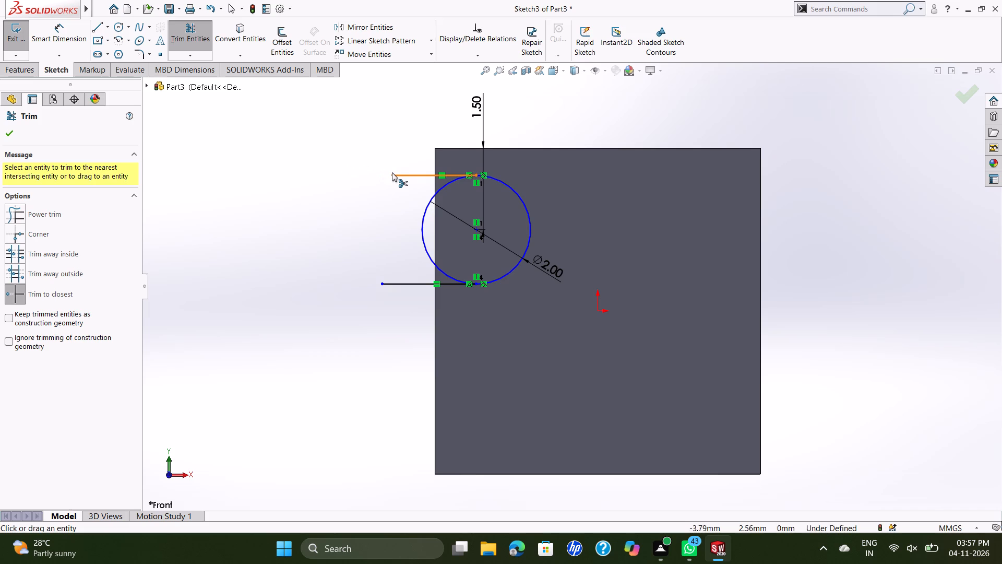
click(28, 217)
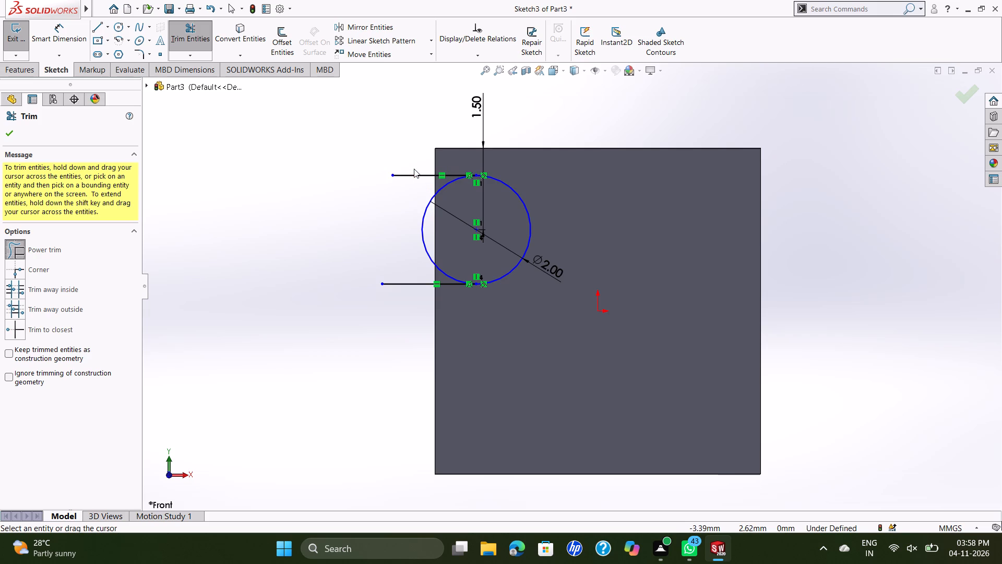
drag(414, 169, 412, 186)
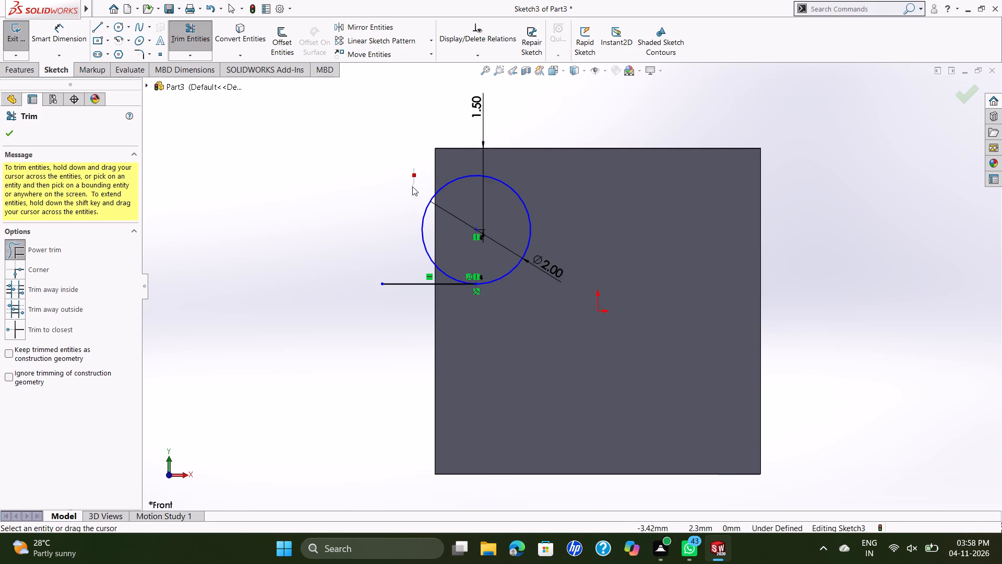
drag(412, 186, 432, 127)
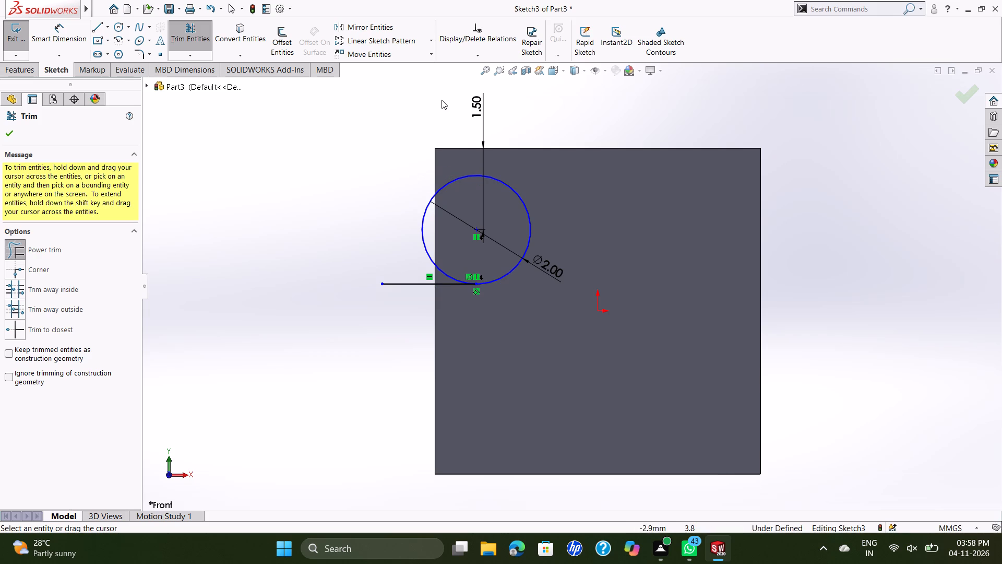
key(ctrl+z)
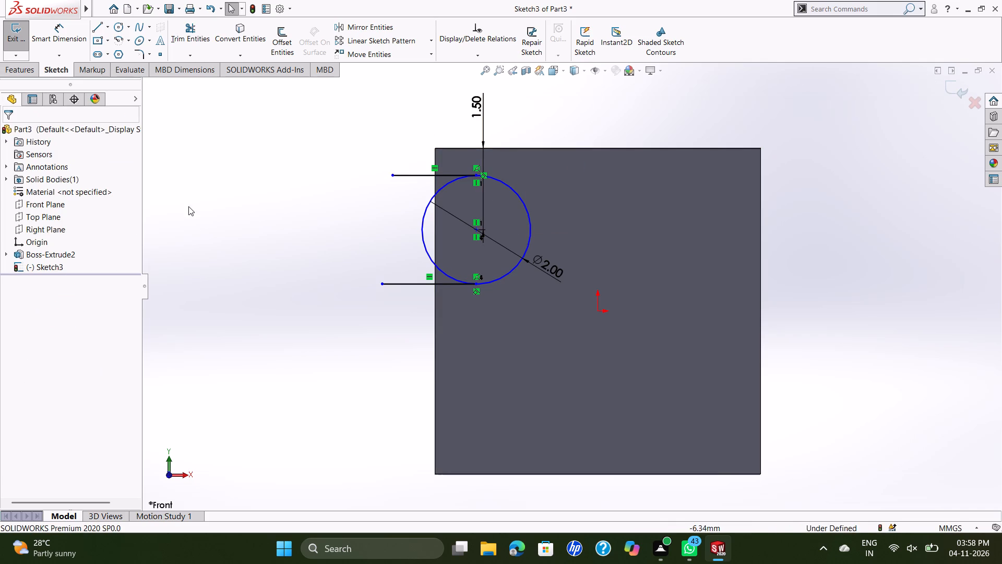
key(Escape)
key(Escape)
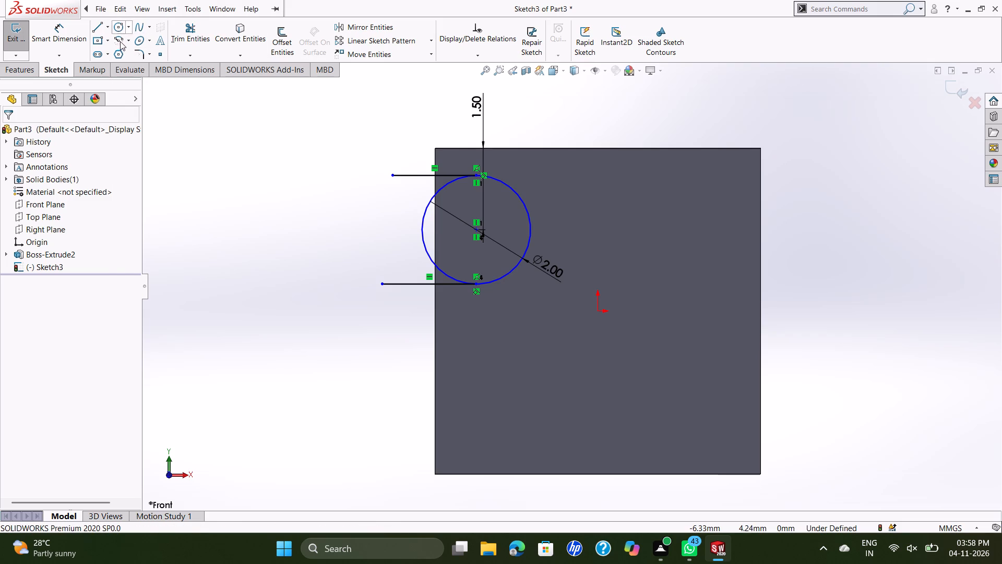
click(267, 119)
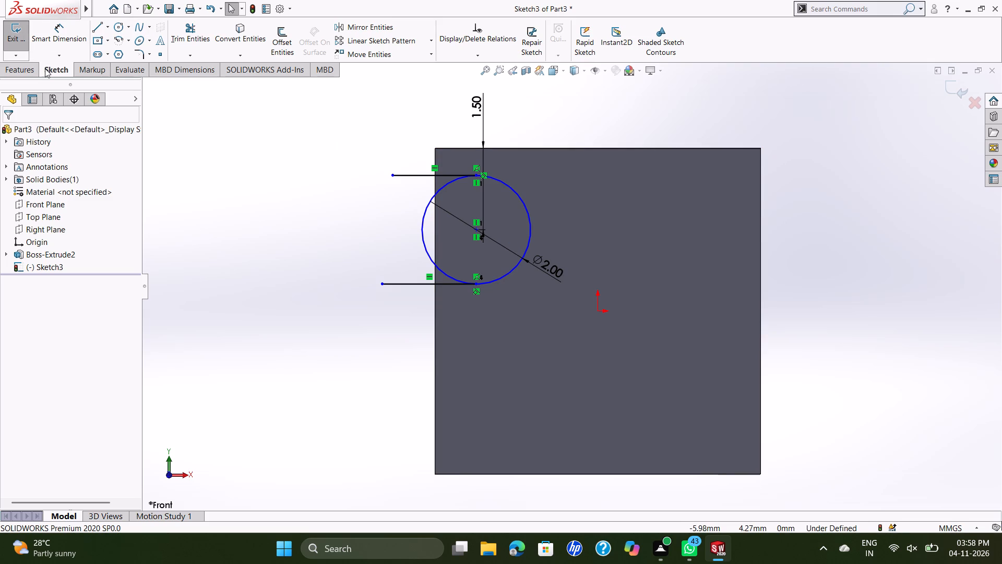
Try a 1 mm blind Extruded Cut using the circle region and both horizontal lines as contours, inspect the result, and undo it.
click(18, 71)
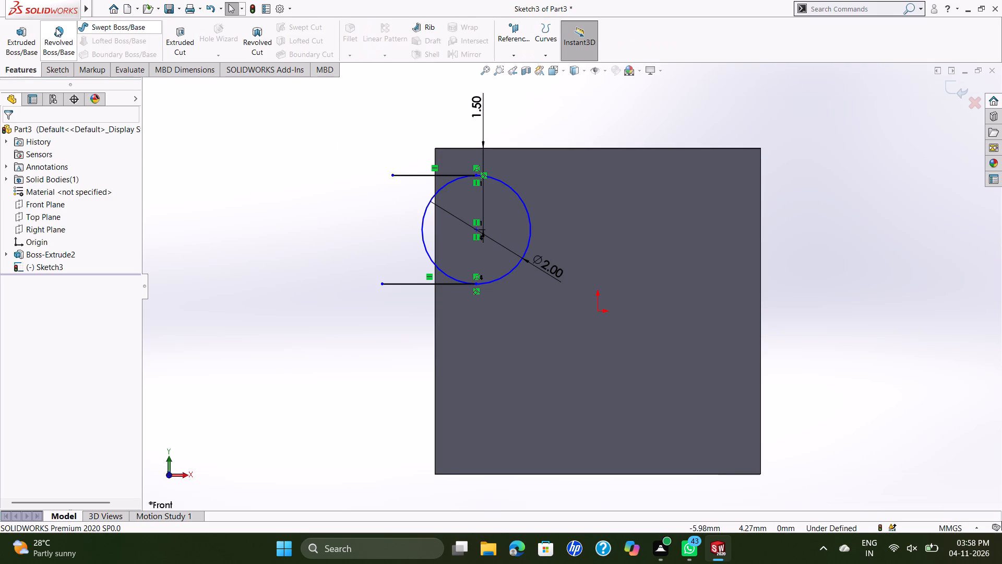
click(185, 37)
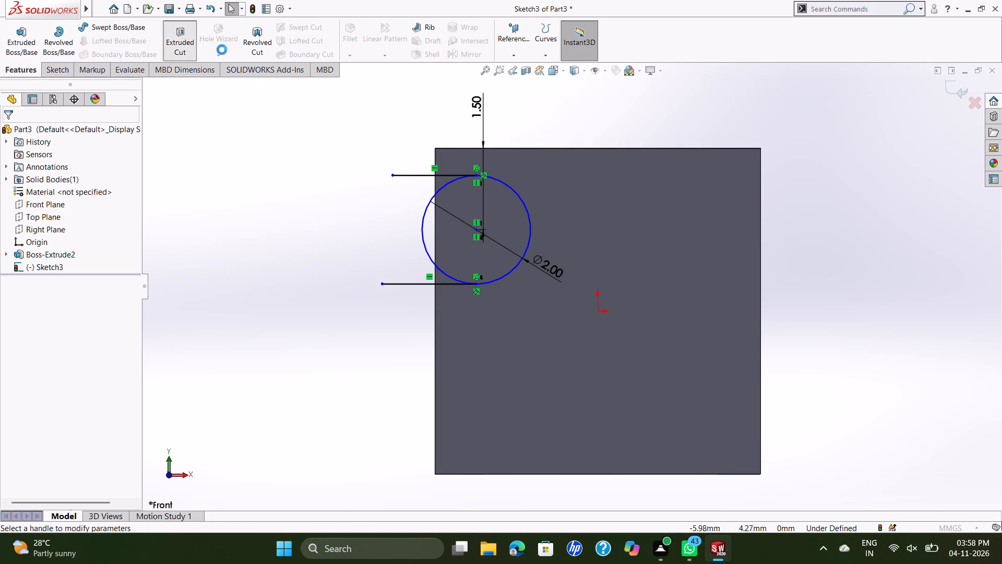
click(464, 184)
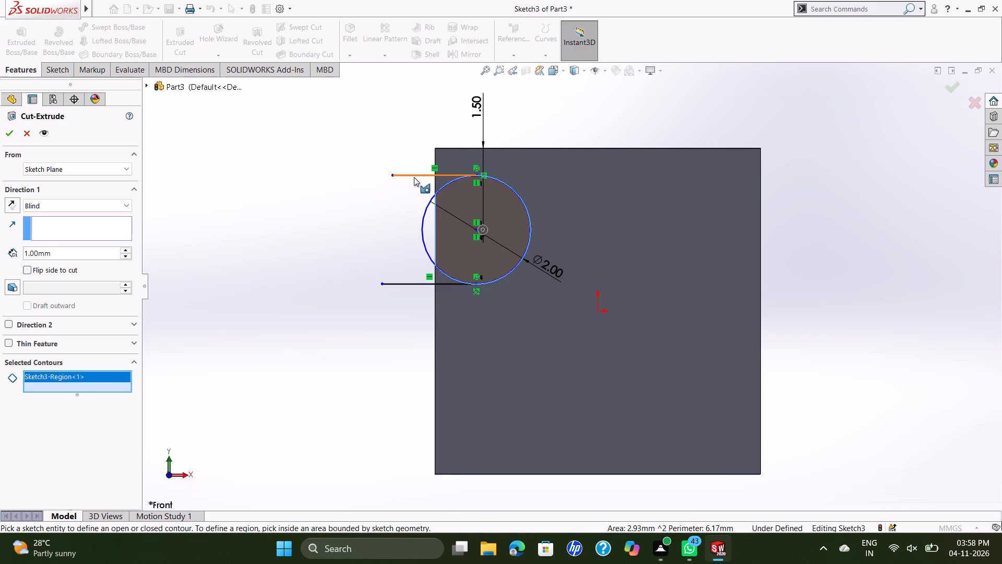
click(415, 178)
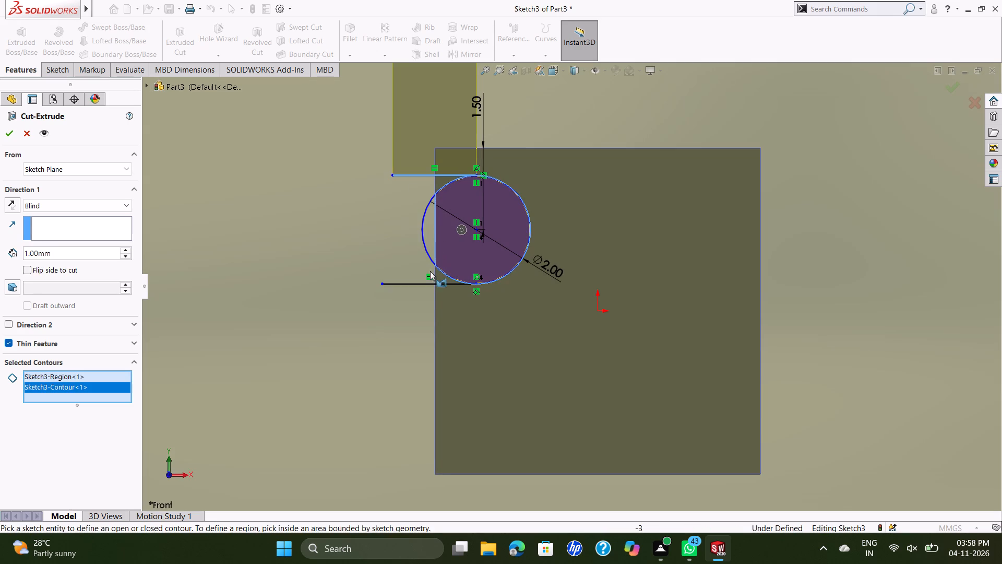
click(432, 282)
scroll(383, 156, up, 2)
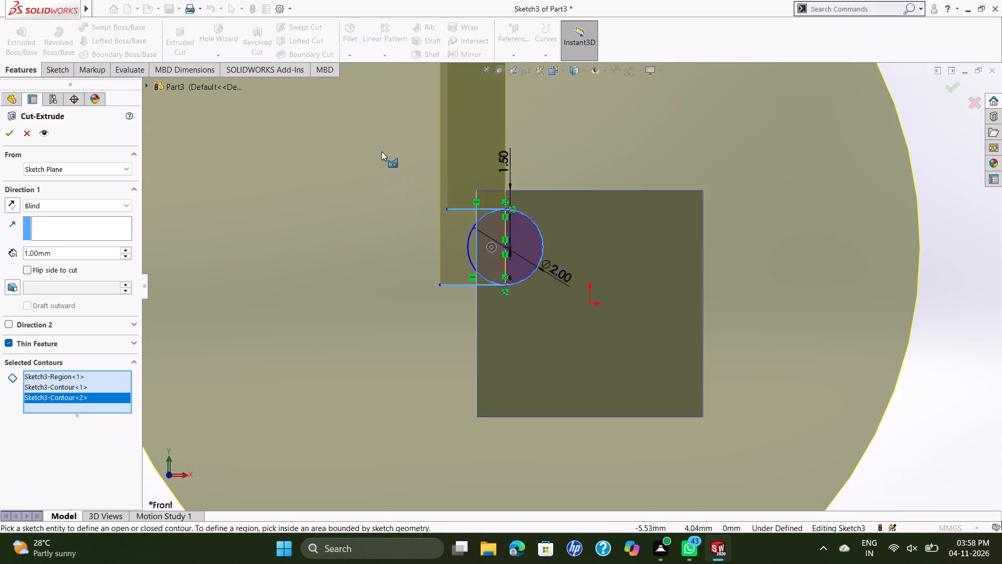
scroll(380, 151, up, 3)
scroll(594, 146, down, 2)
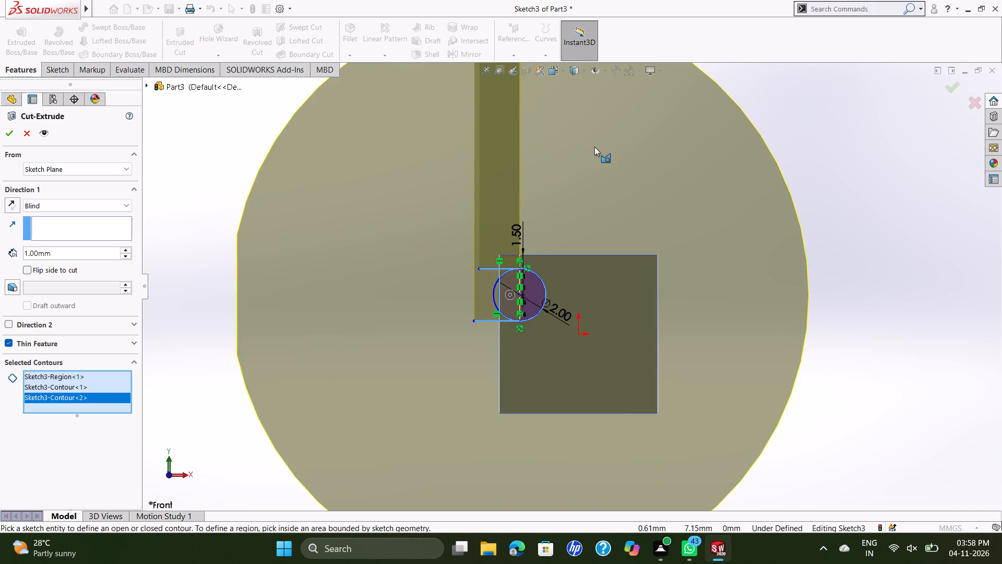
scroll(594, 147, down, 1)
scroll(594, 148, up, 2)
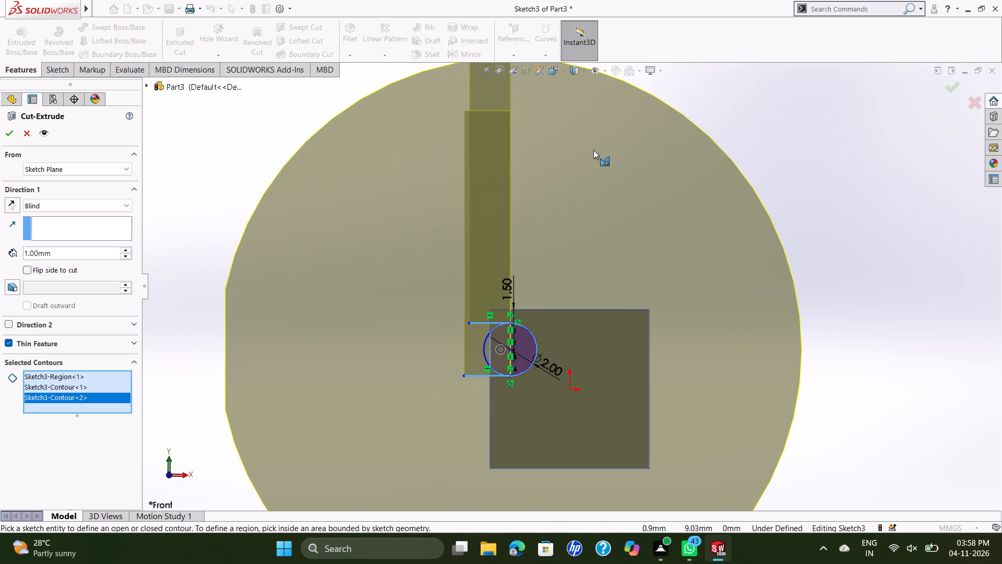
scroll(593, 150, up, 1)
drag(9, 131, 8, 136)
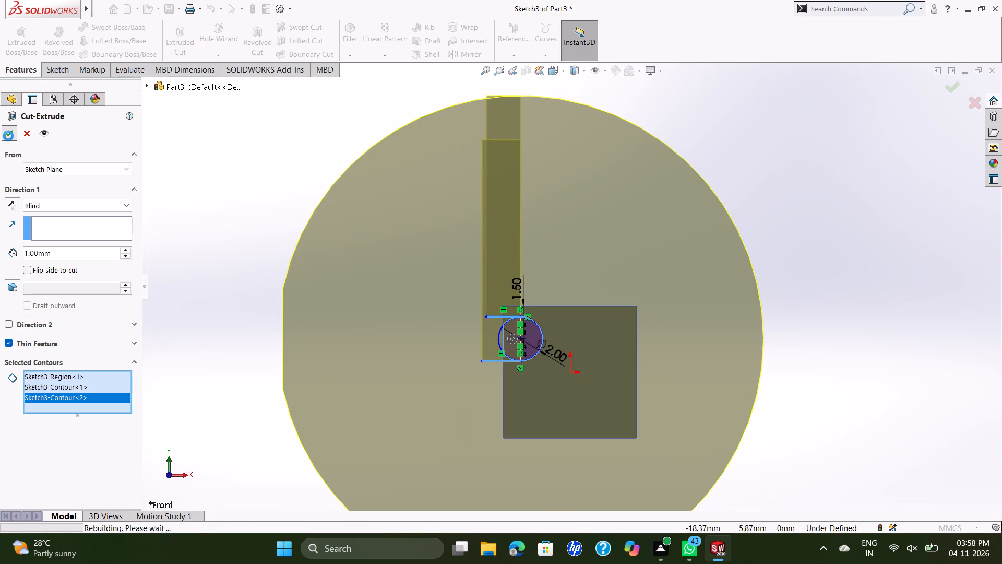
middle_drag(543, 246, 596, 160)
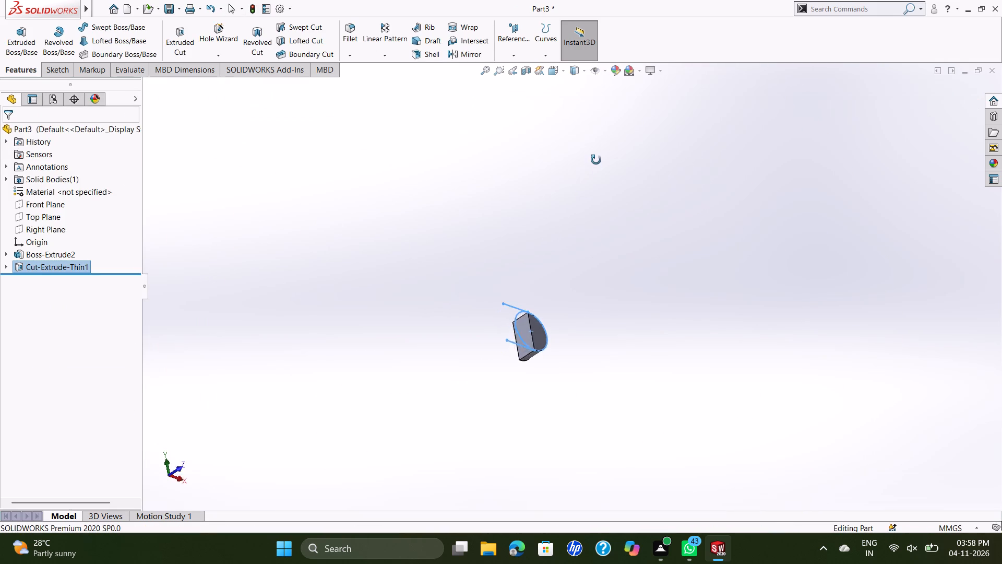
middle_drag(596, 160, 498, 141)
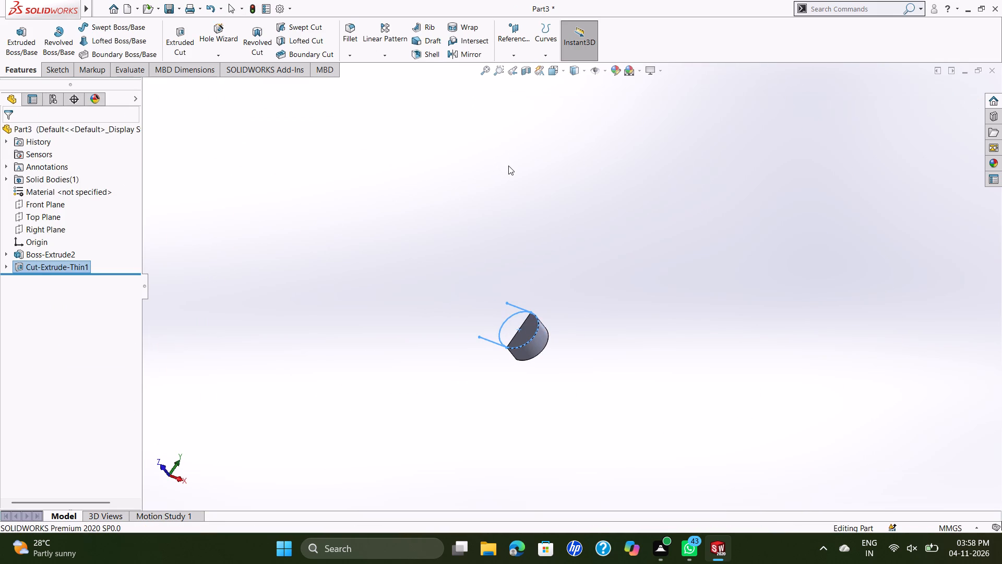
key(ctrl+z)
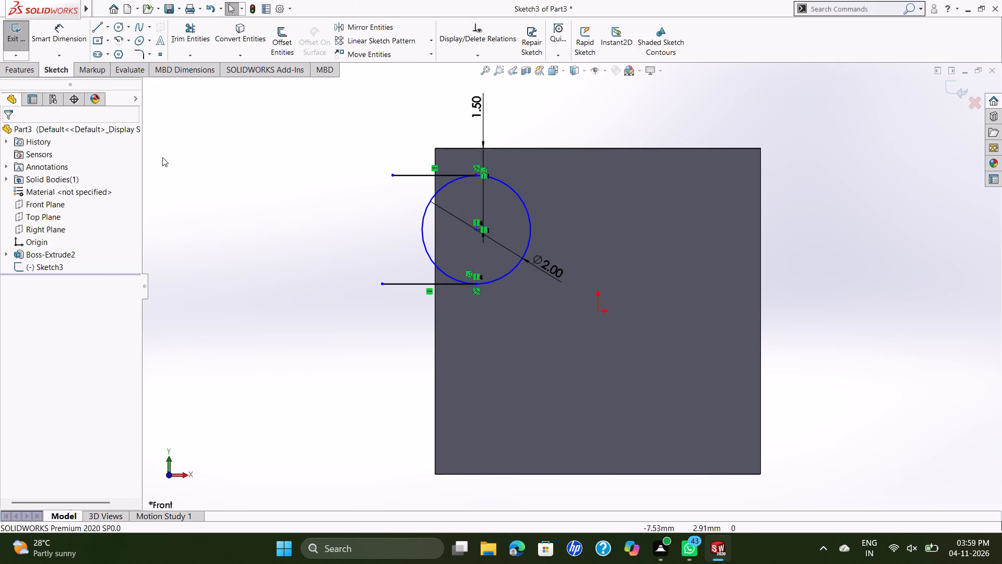
Delete both horizontal lines that extend from the circle past the plate's left edge.
click(402, 116)
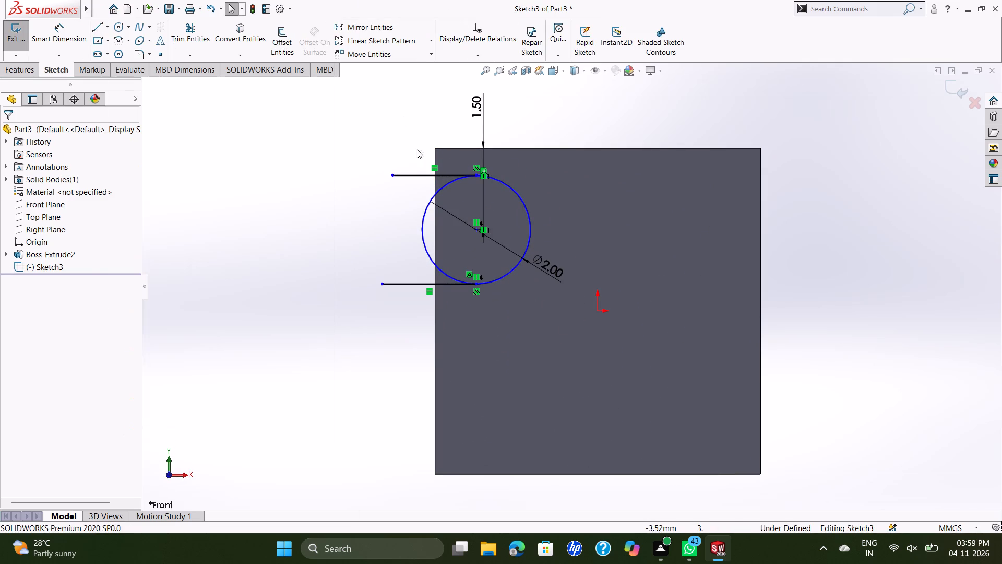
click(415, 175)
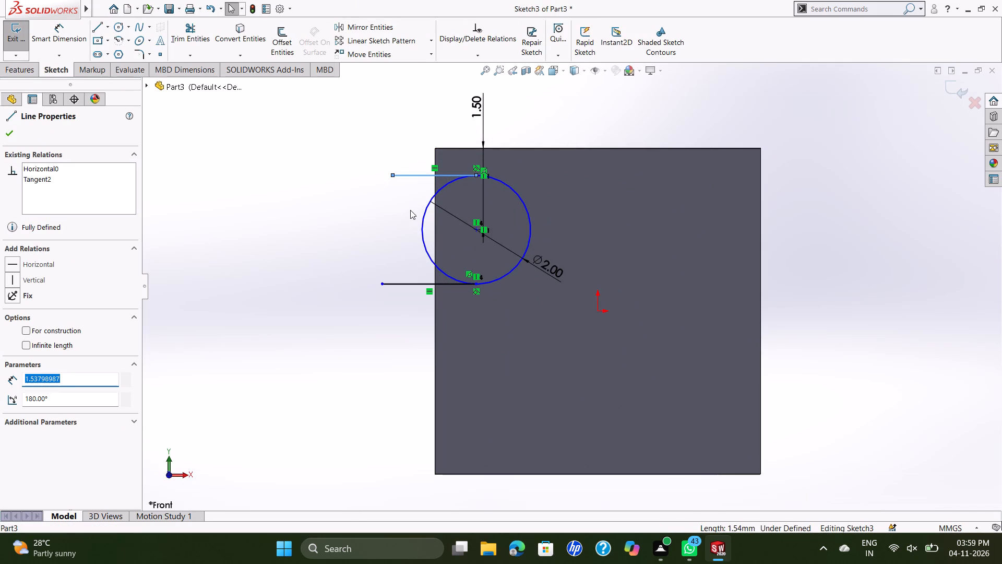
key(Delete)
click(410, 283)
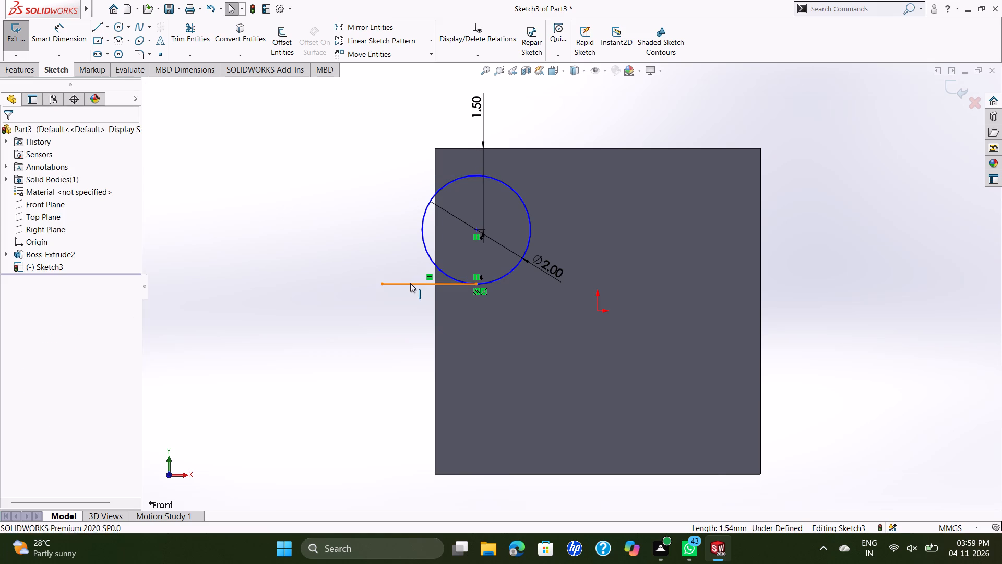
key(Delete)
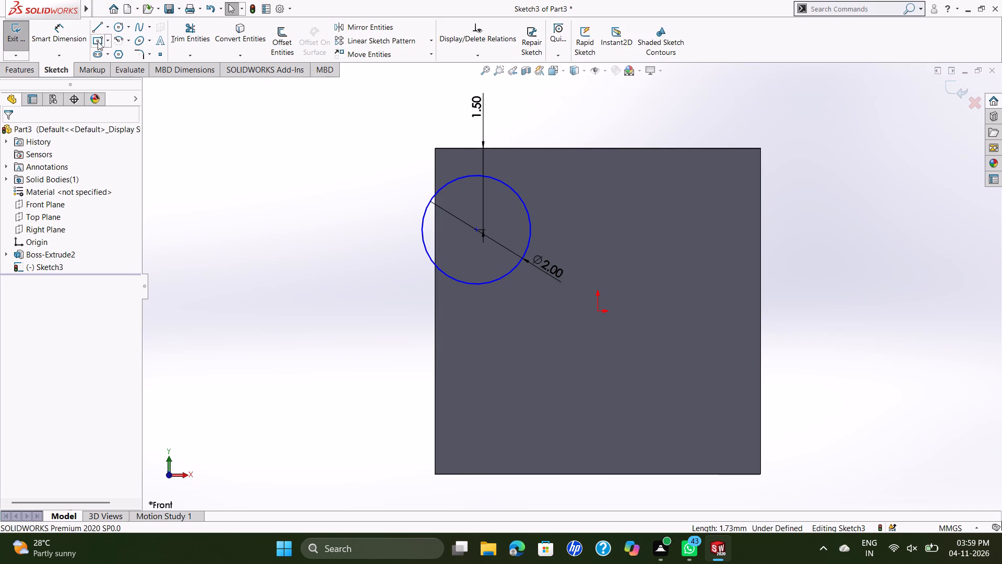
Dimension the circle's centre 1.5 mm from the plate's left edge with Smart Dimension.
drag(71, 34, 66, 26)
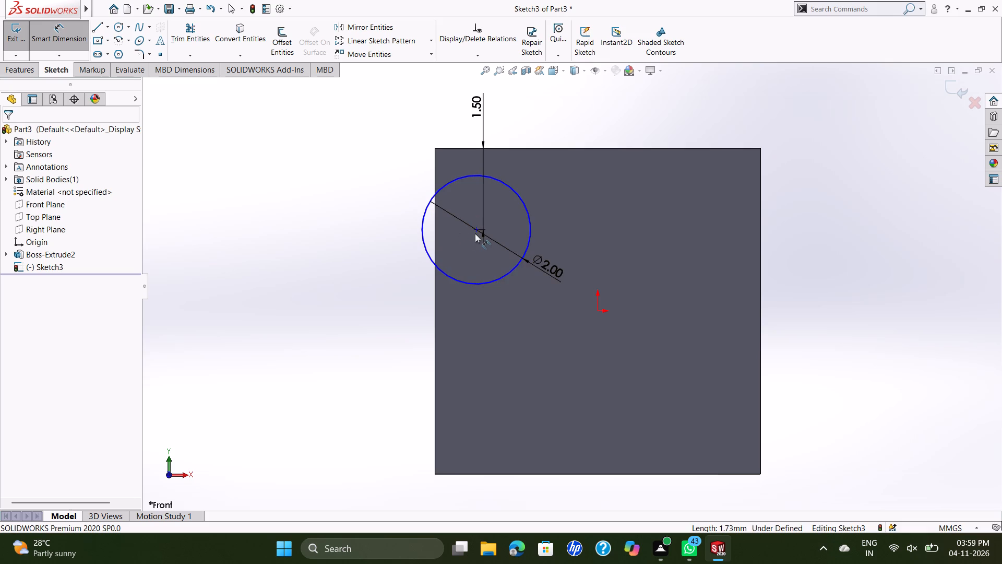
click(476, 228)
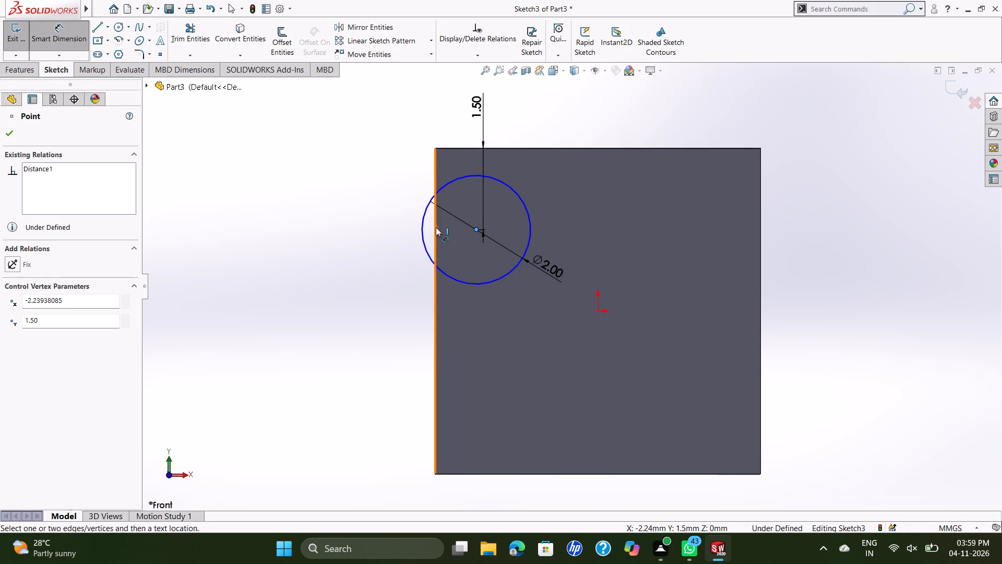
click(434, 227)
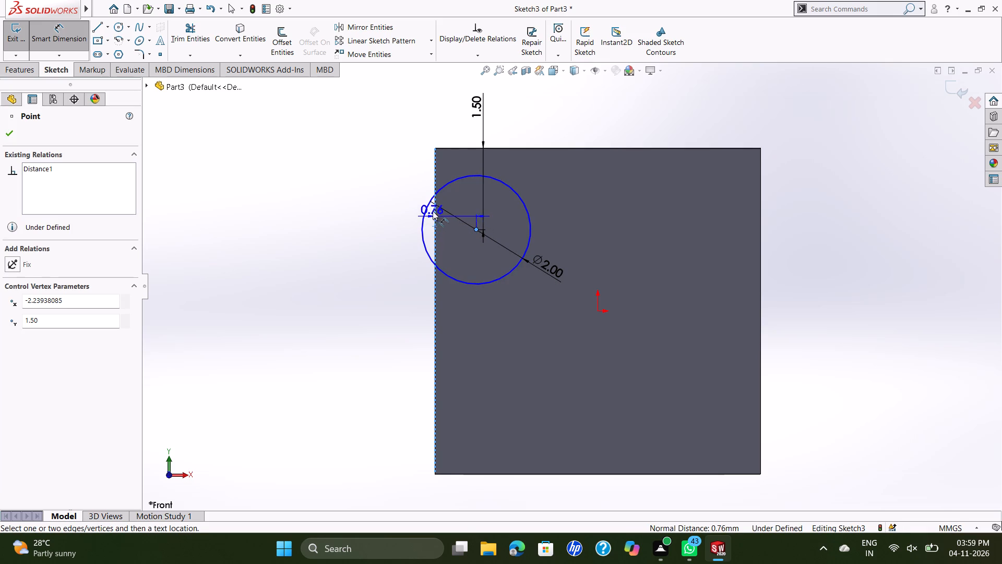
click(468, 248)
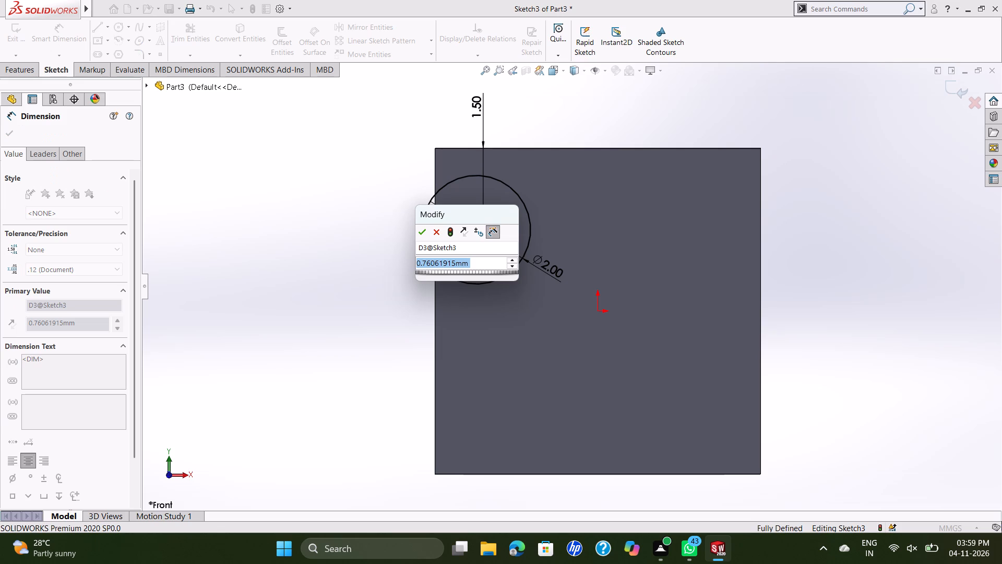
text(1.5)
key(Return)
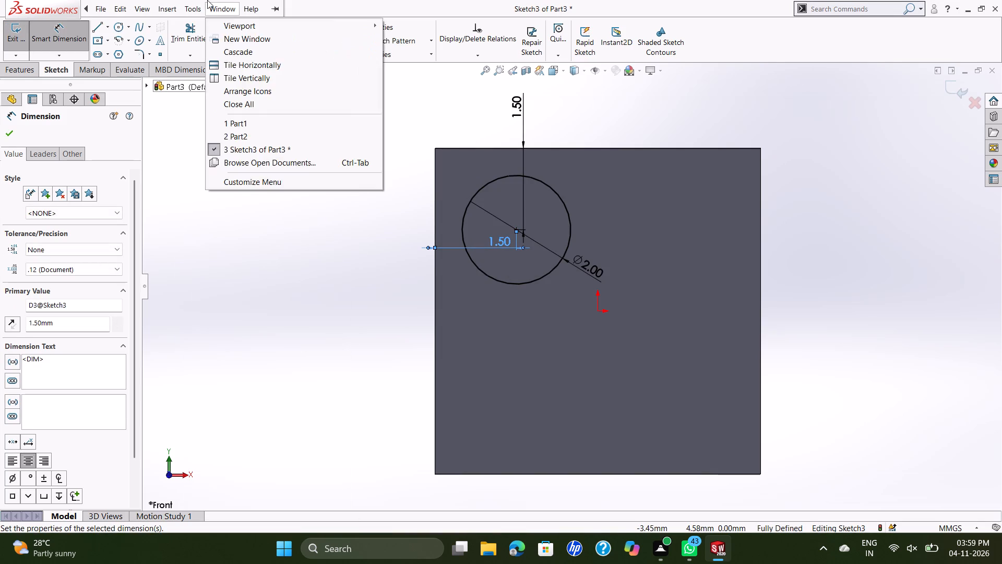
click(497, 93)
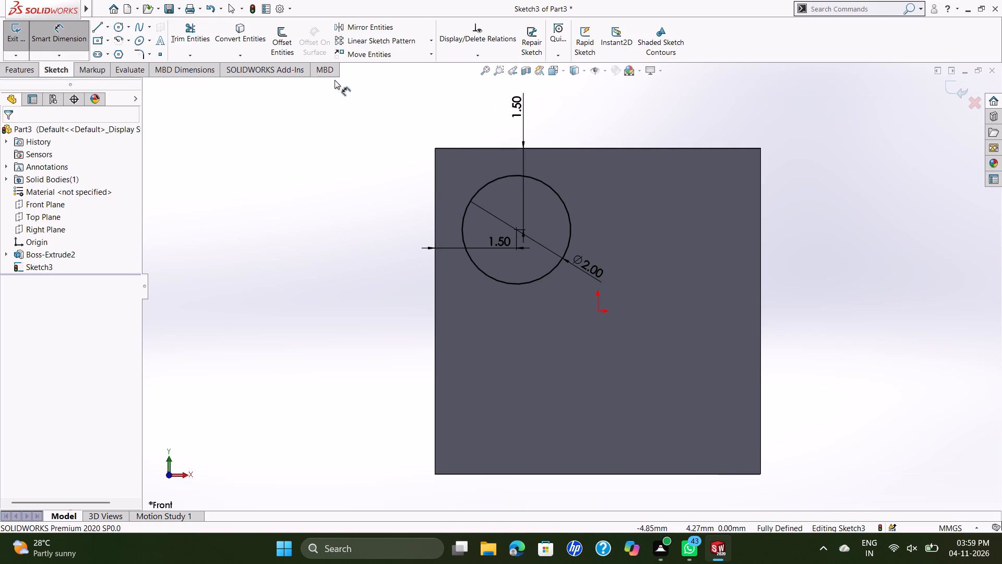
Sketch connected lines from the circle's top point 1.5 mm to the plate's left edge, 2 mm down it, and 1.5 mm back to the circle's bottom.
click(99, 28)
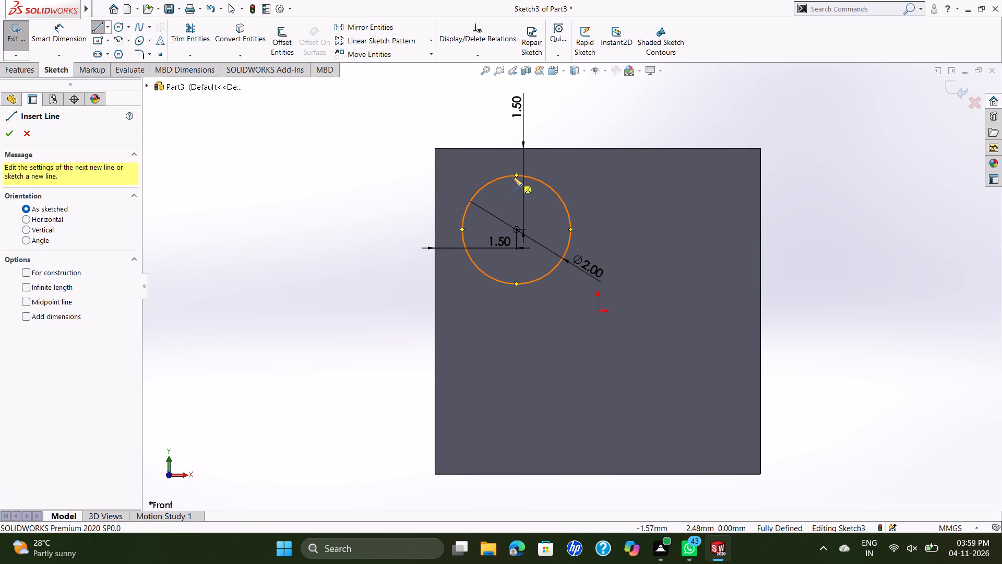
click(516, 176)
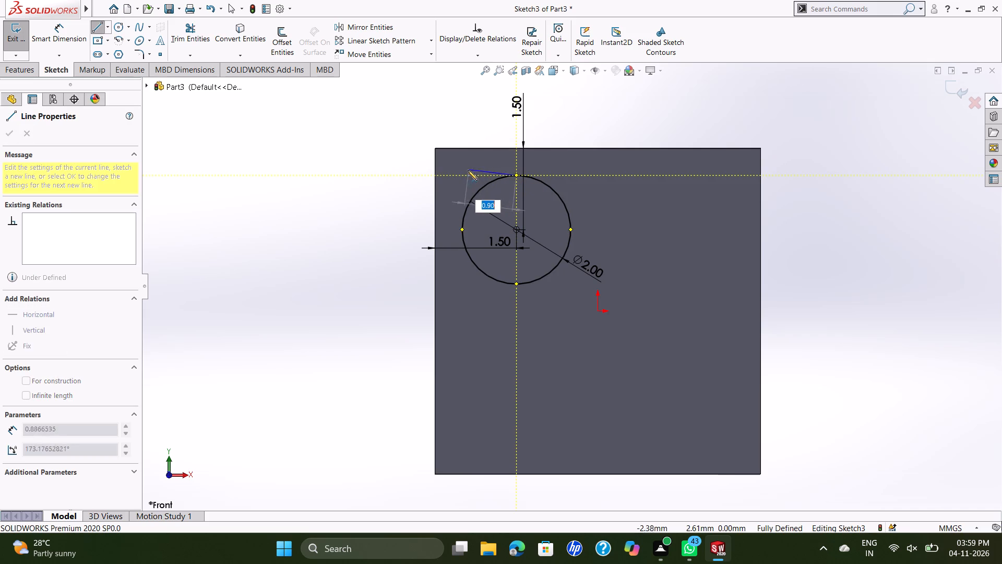
click(435, 177)
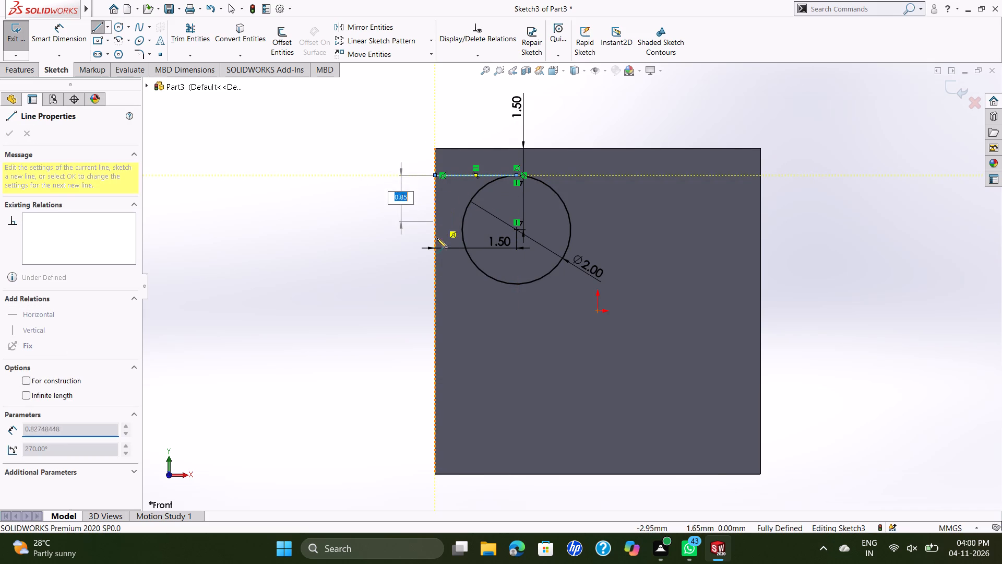
click(437, 284)
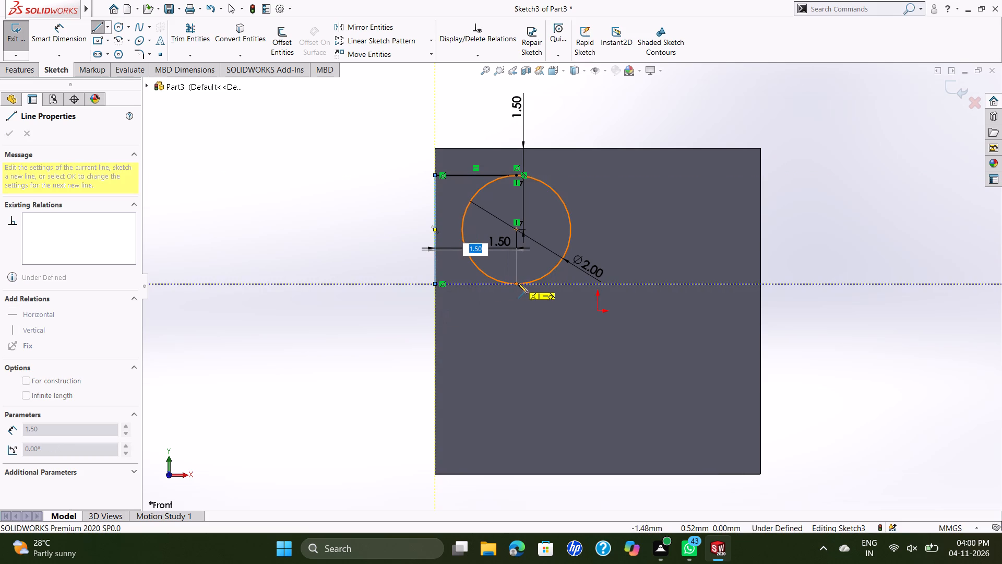
click(517, 283)
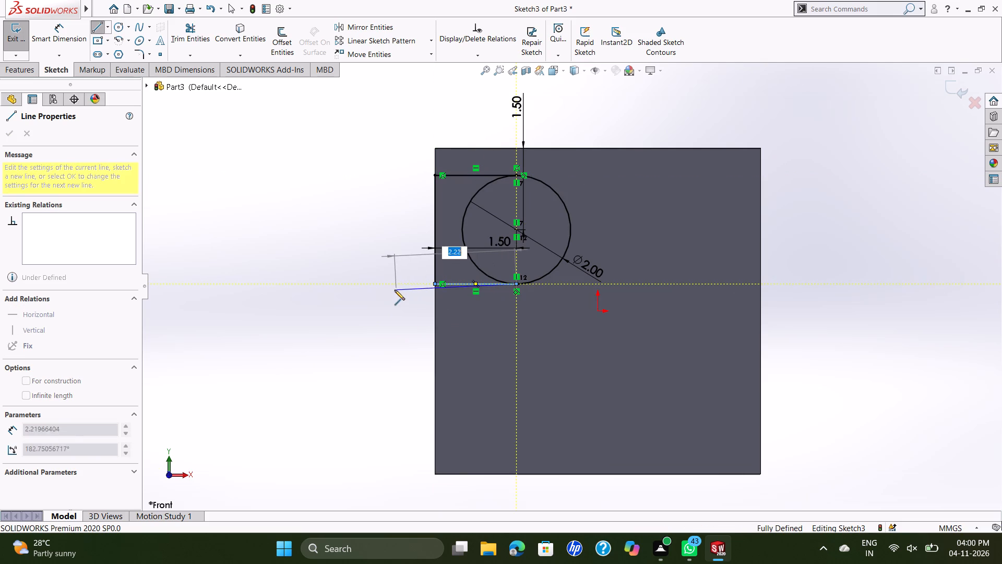
key(Escape)
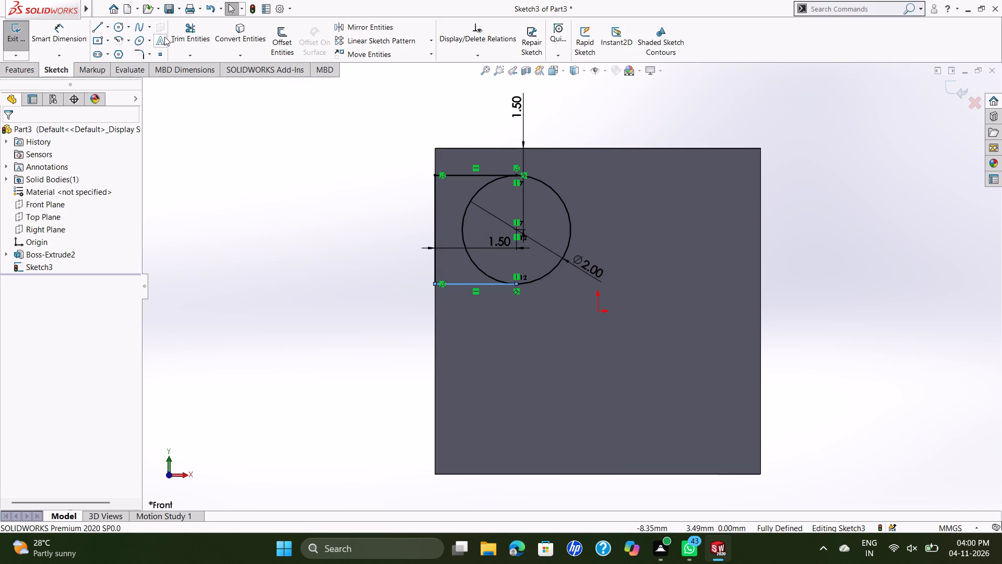
Trim away the circle's left half inside the profile with Power trim, leaving a round-ended slot outline.
click(193, 30)
drag(473, 215, 462, 205)
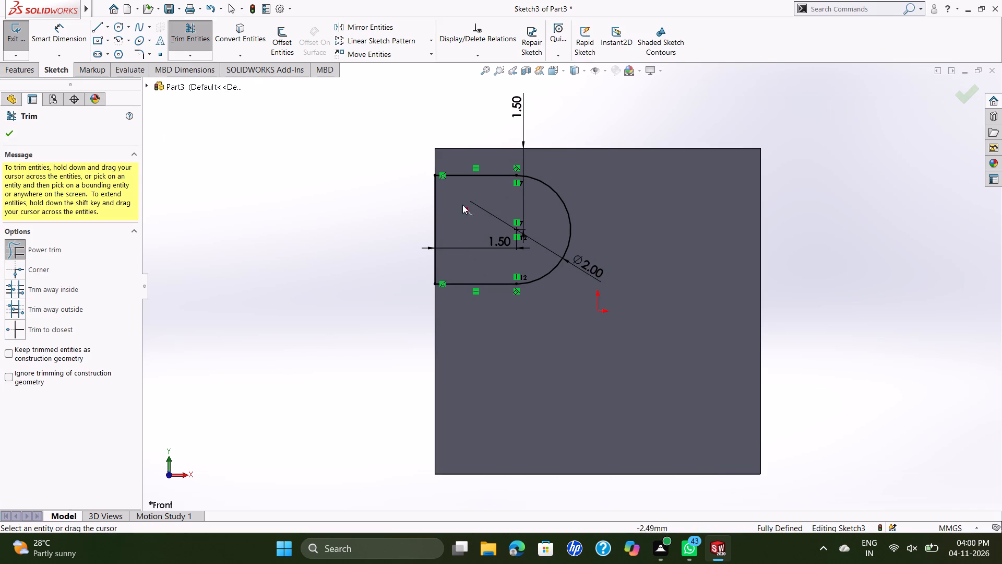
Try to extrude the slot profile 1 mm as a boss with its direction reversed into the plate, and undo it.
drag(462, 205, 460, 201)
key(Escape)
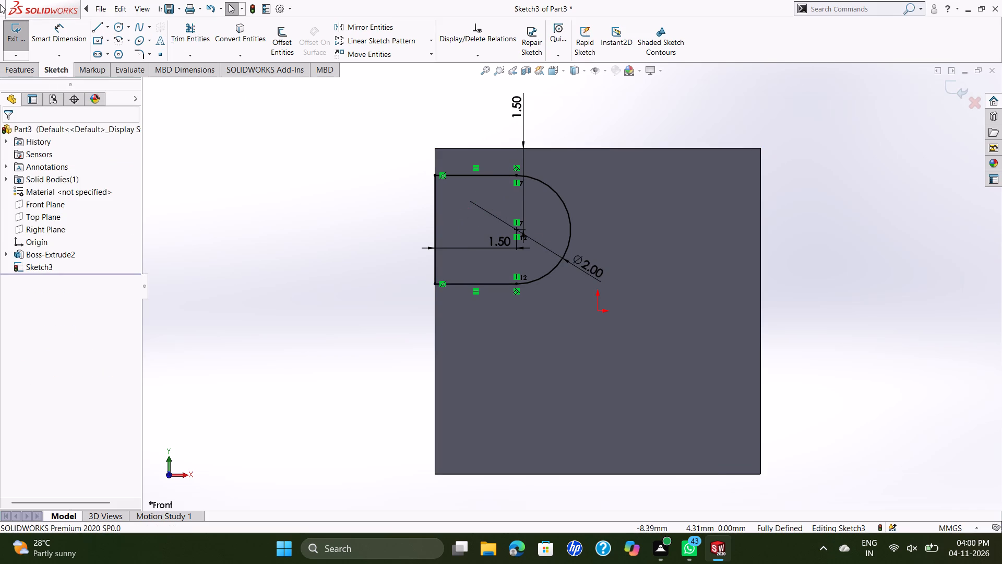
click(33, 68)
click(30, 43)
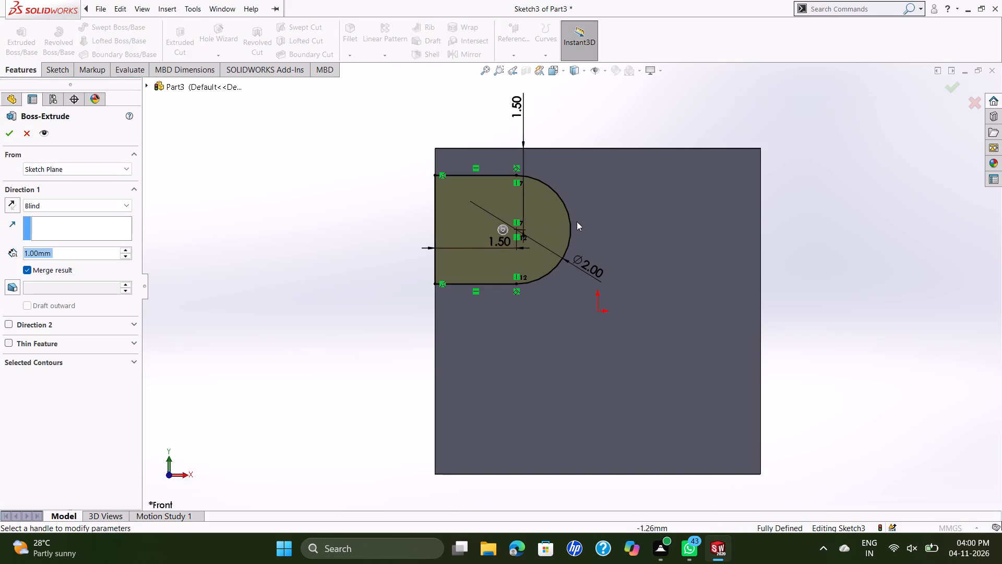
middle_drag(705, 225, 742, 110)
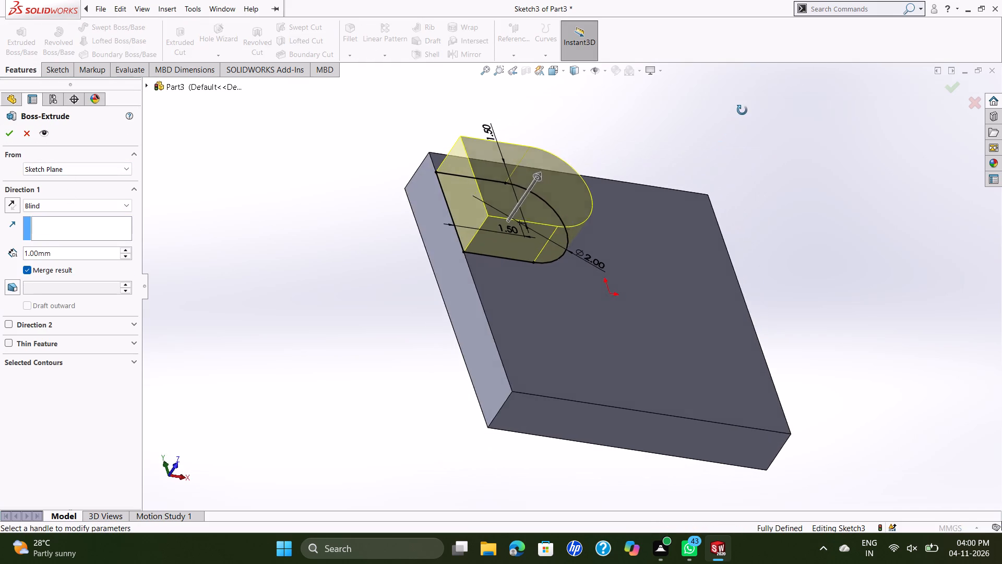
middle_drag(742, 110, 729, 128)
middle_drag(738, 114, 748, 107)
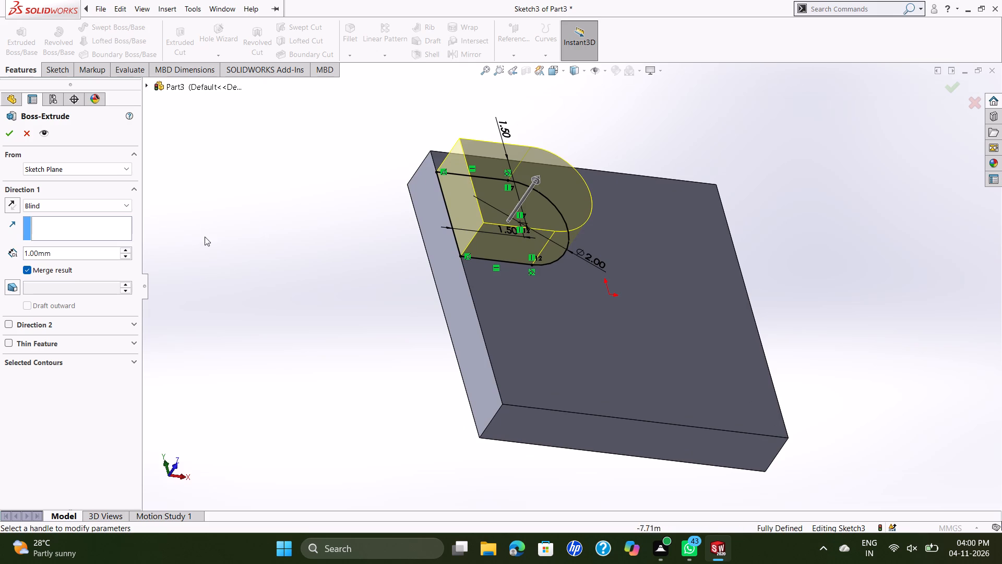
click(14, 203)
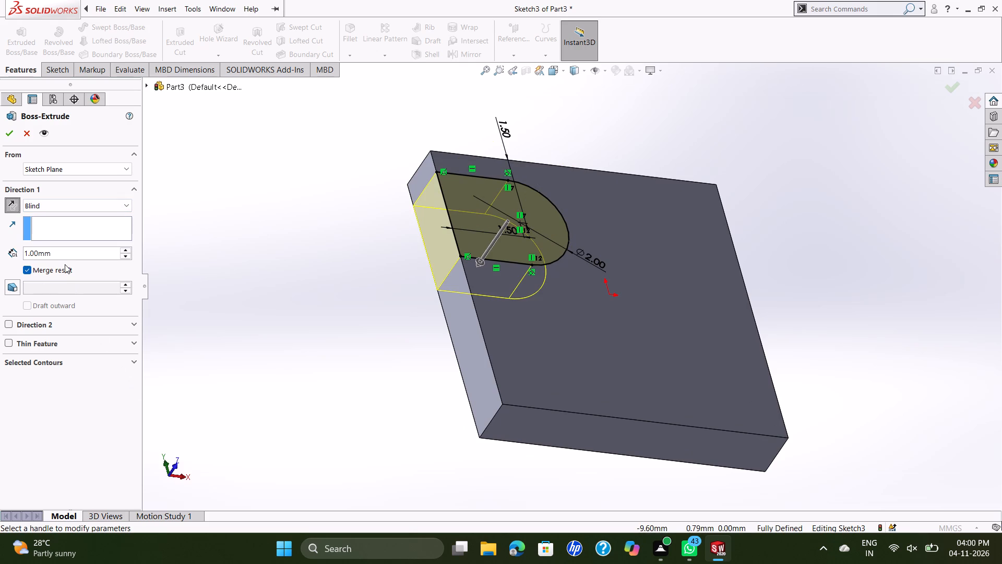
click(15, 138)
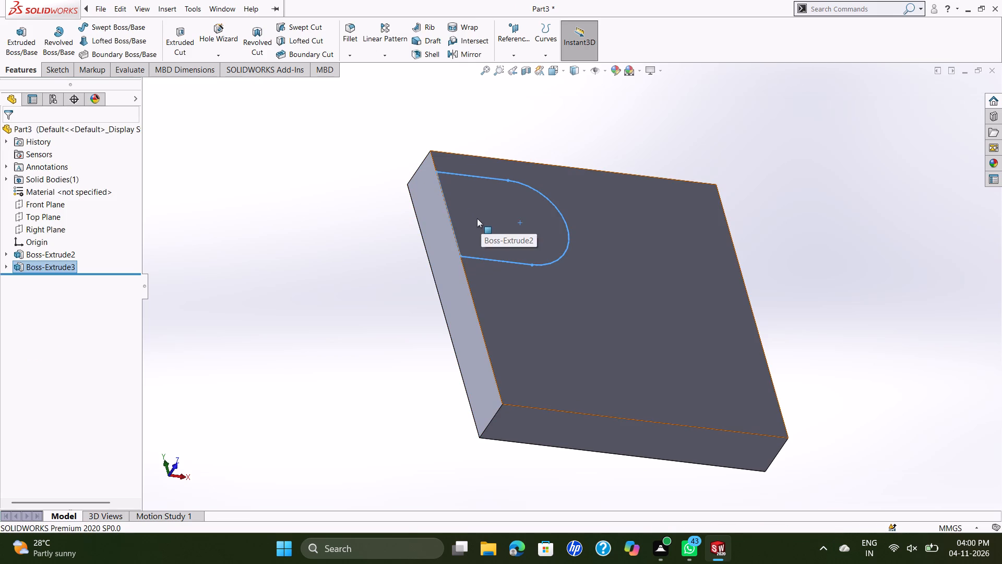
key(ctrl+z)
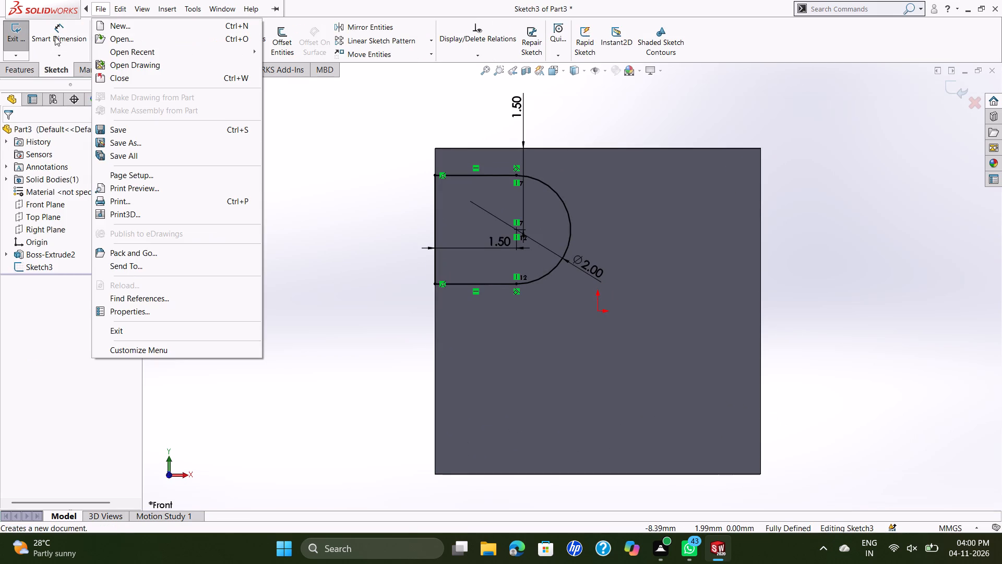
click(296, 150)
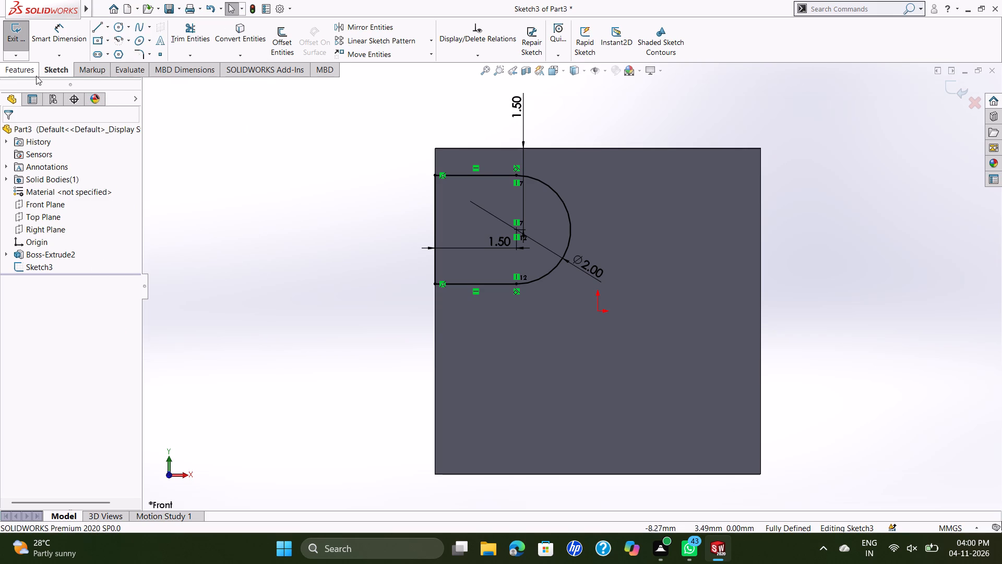
Cut the round-ended slot profile 1 mm deep through the plate with a blind Extruded Cut.
click(21, 72)
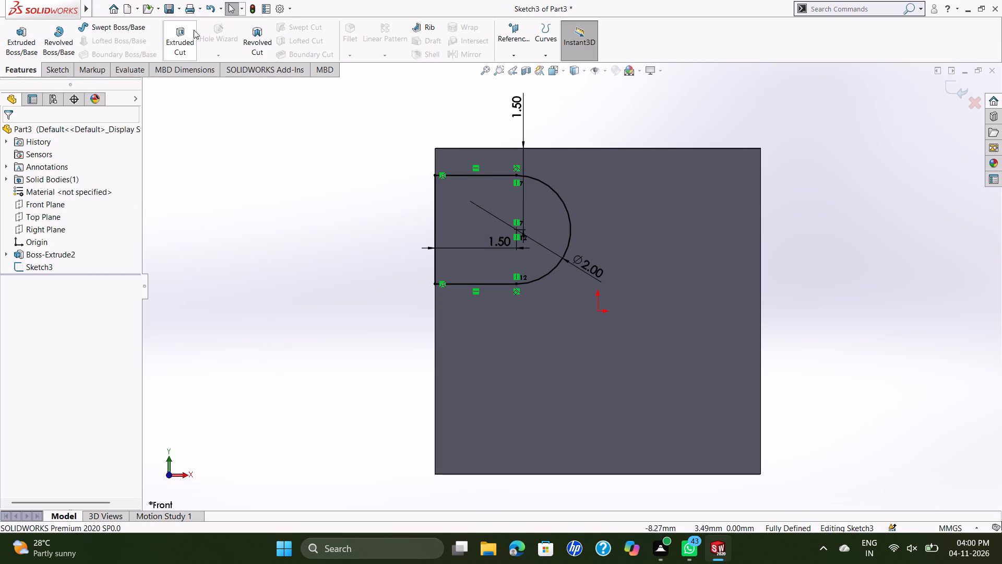
click(189, 32)
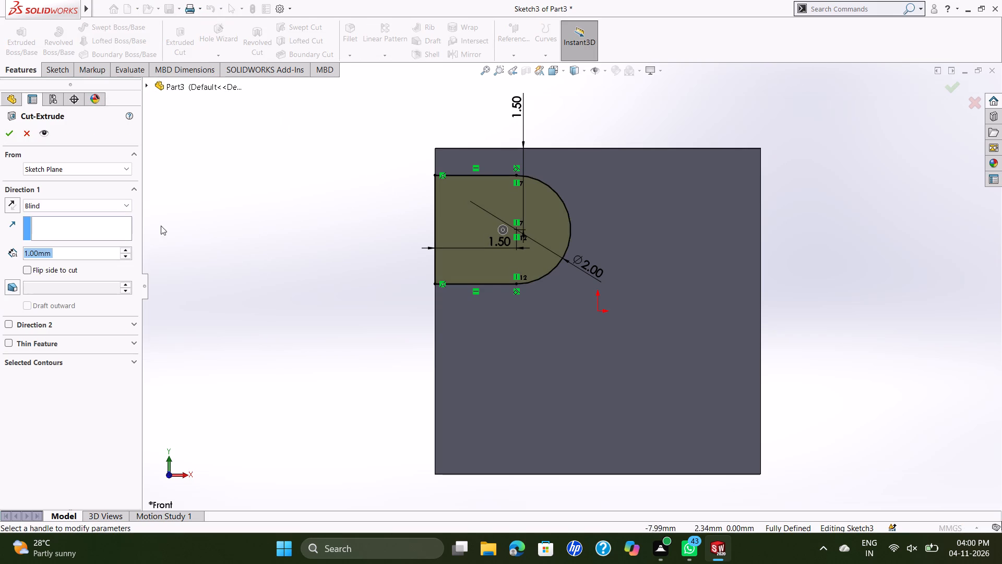
scroll(301, 263, up, 1)
middle_drag(303, 265, 351, 211)
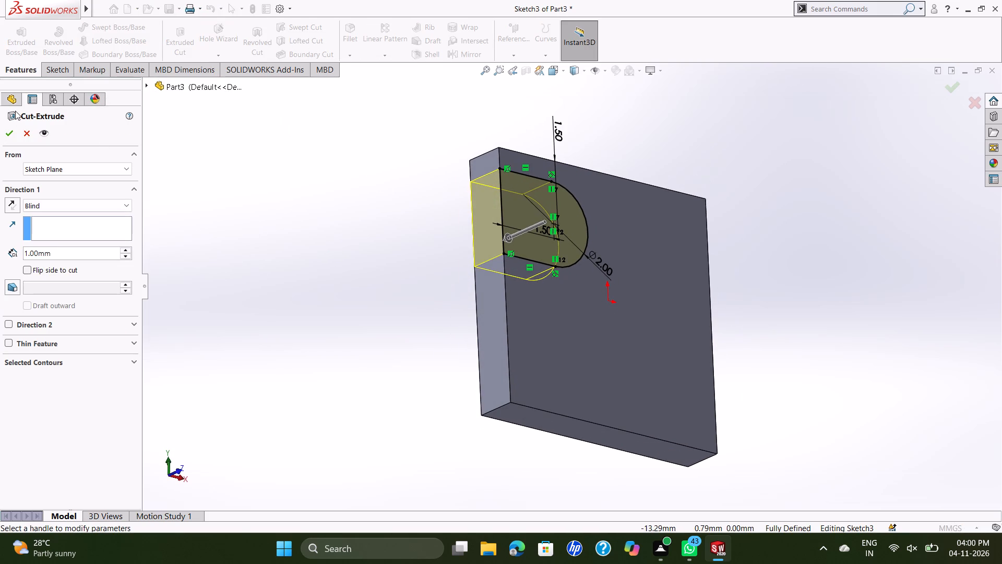
click(16, 132)
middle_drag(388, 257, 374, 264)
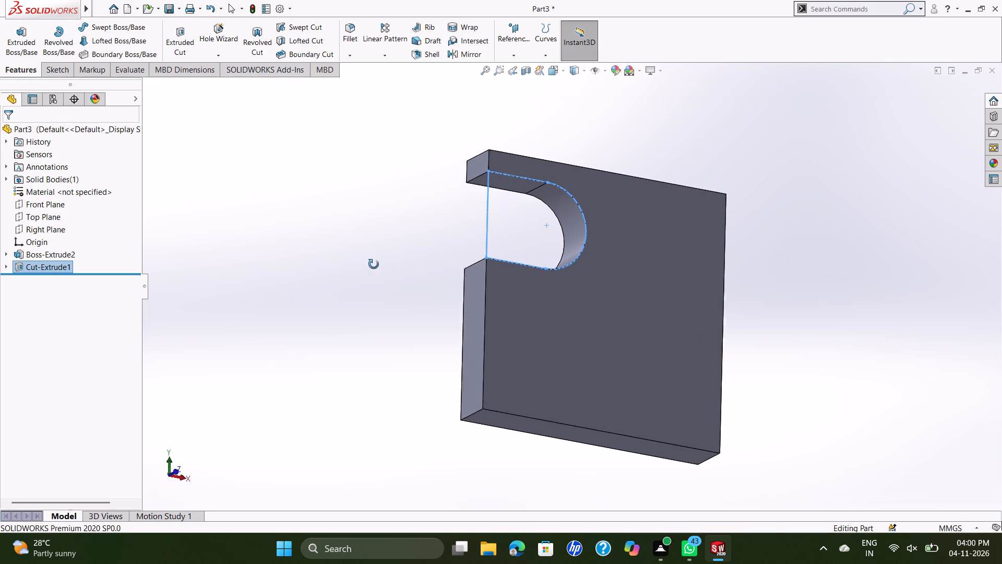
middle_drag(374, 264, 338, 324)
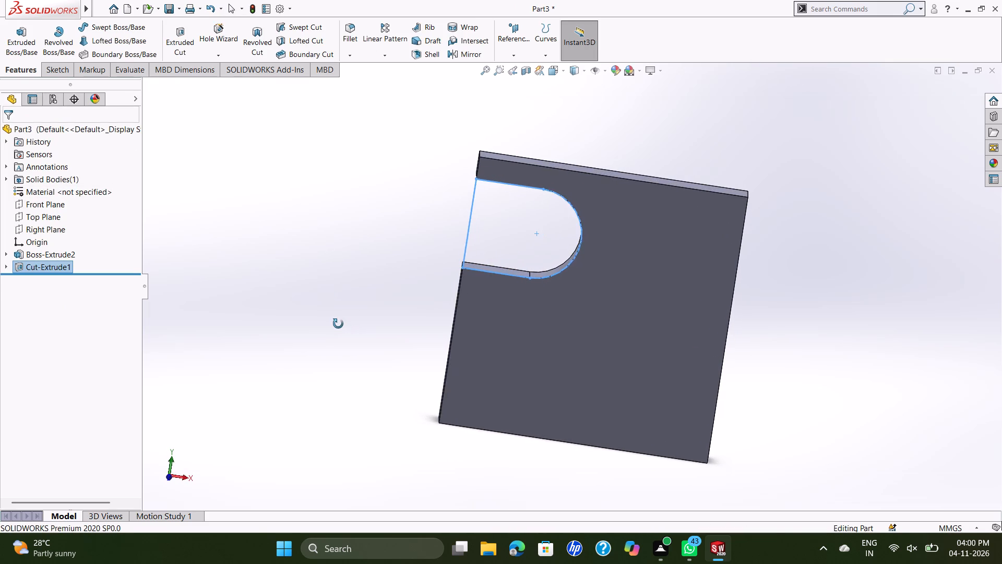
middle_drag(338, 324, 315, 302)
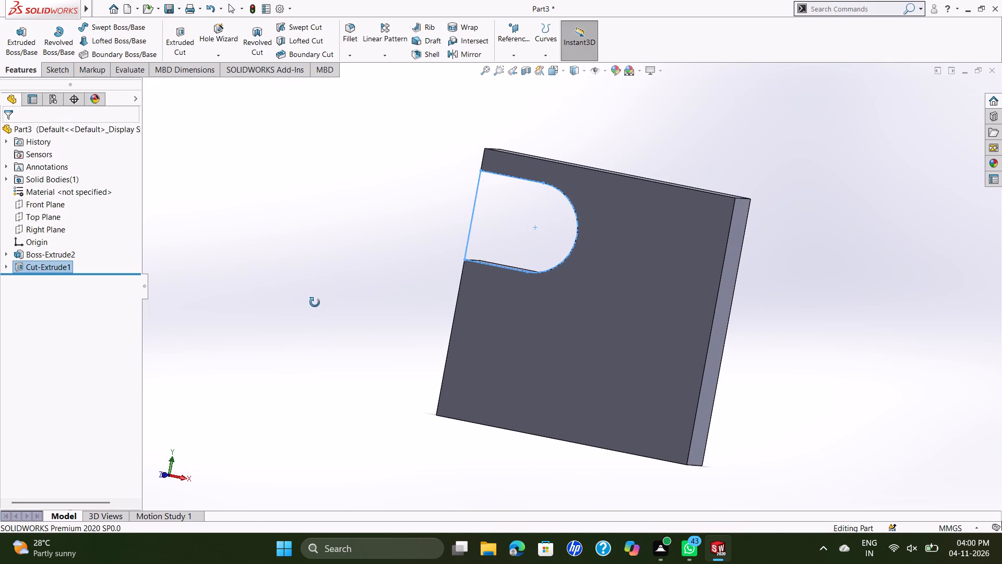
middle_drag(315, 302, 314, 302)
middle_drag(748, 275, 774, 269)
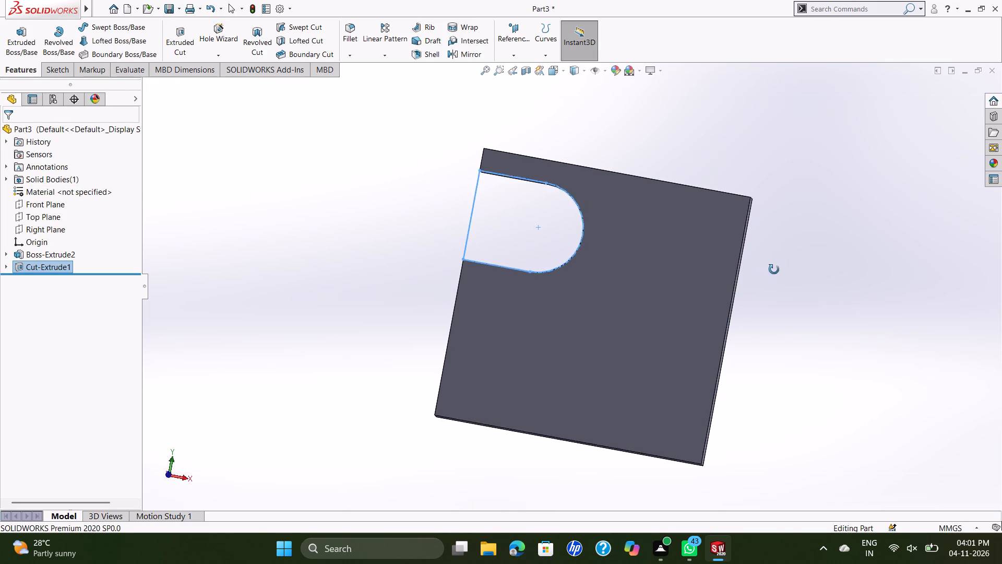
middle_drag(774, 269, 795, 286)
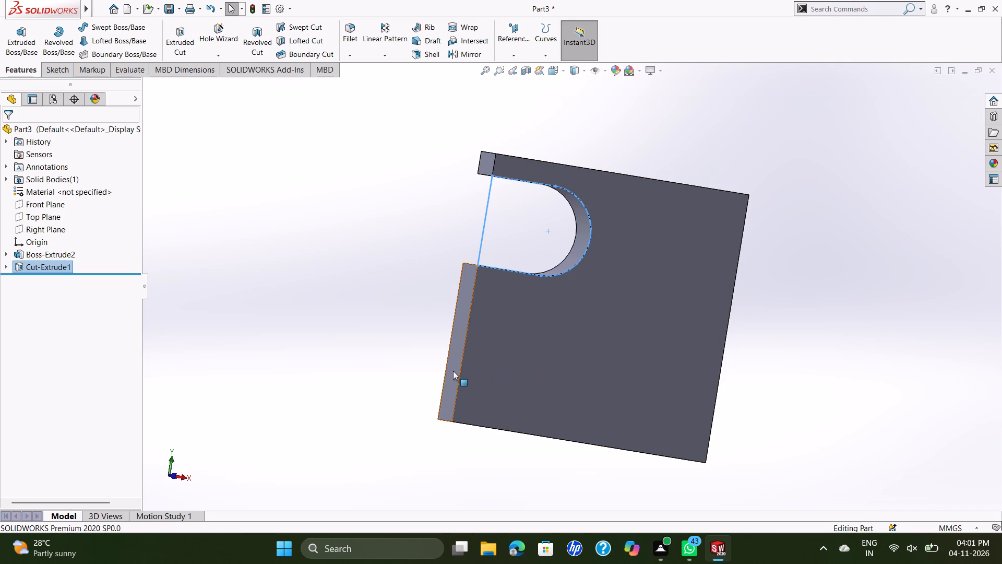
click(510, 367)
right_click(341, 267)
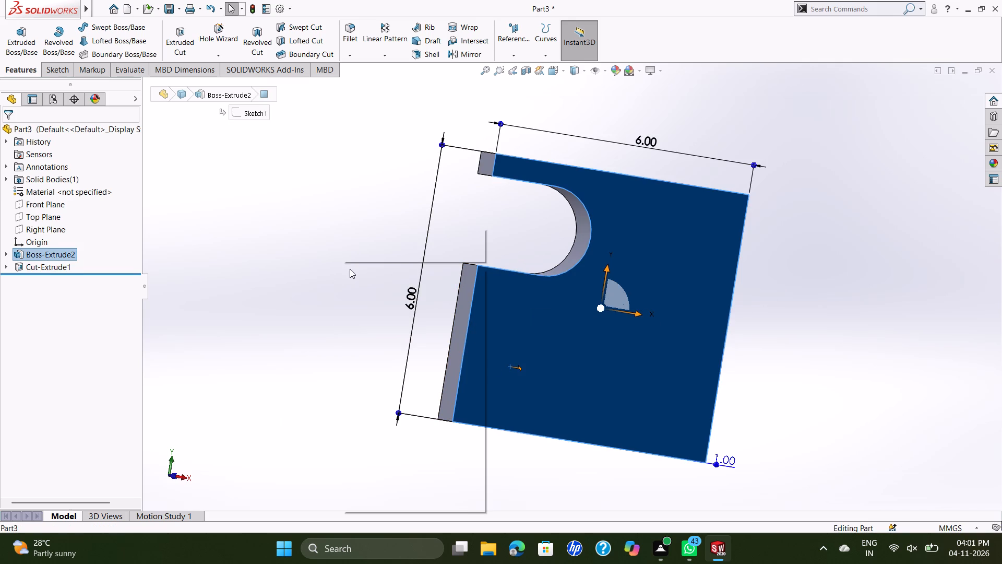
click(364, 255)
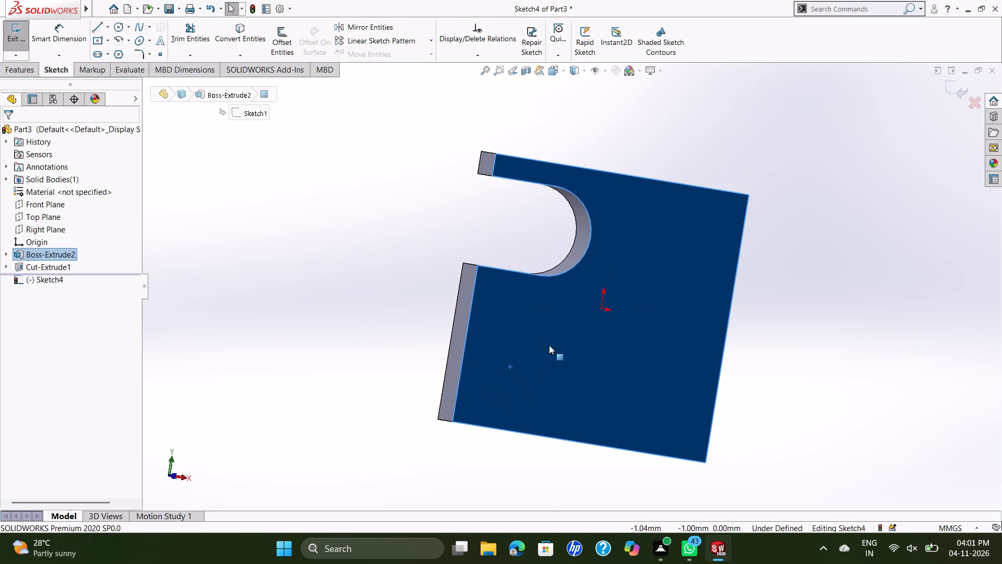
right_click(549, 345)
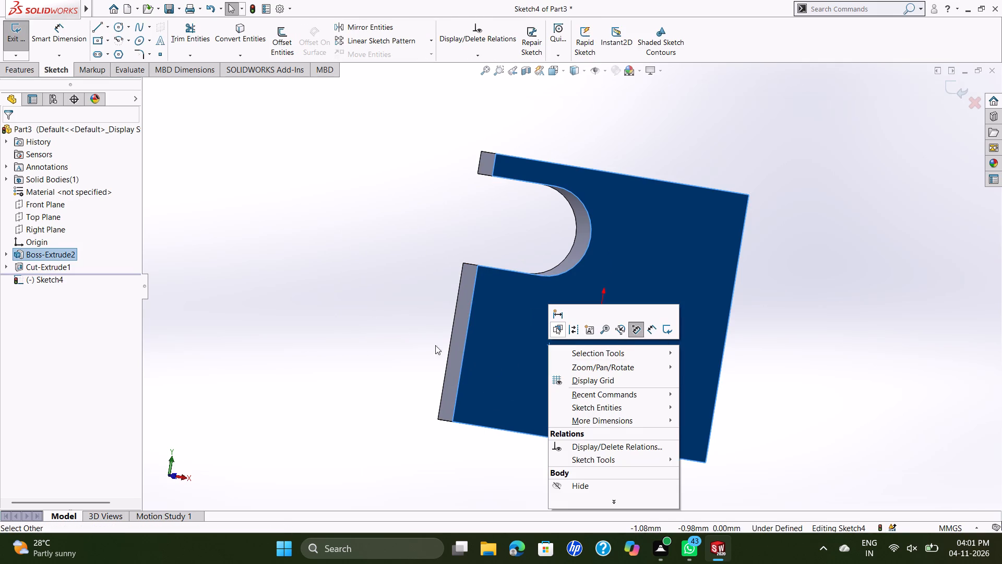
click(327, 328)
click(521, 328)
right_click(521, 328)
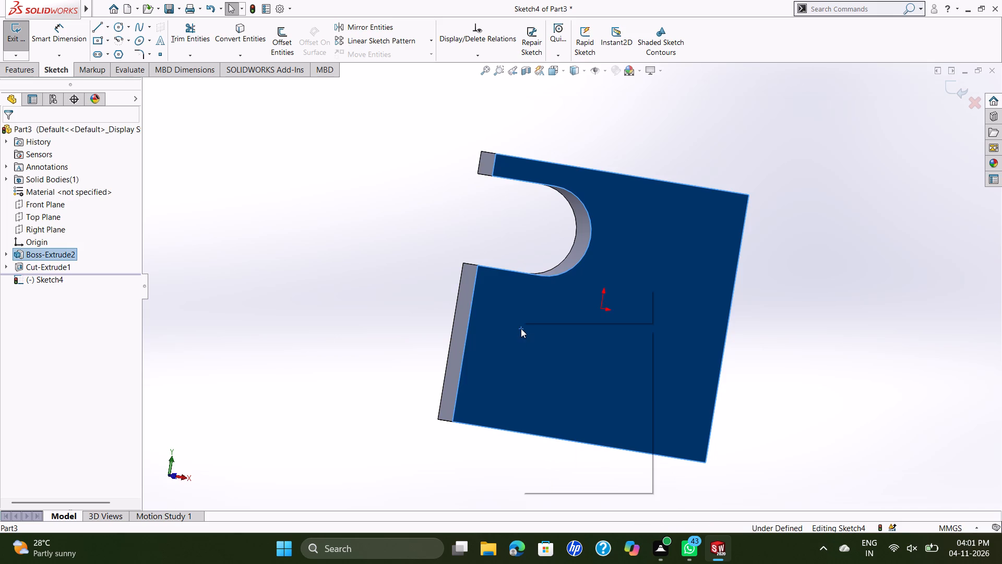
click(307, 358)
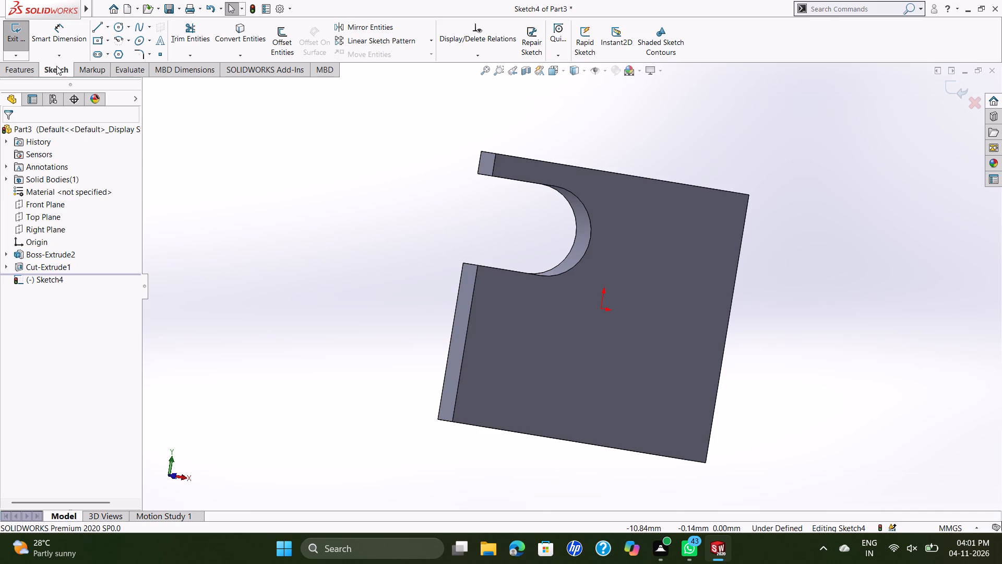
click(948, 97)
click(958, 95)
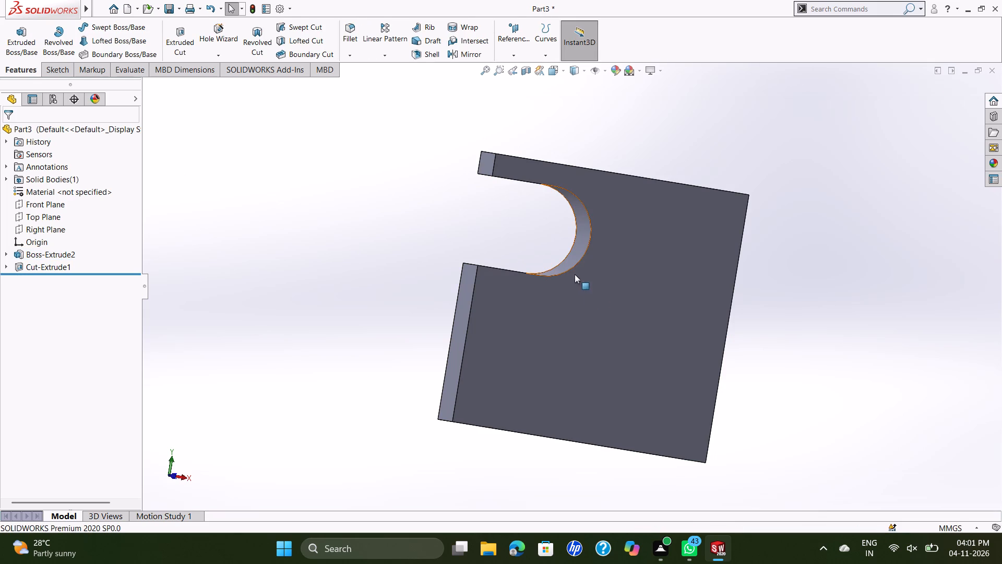
On the plate's front face, sketch a circle about 2.15 mm in diameter below the slot, vertically in line with its arc centre.
click(617, 319)
right_click(616, 319)
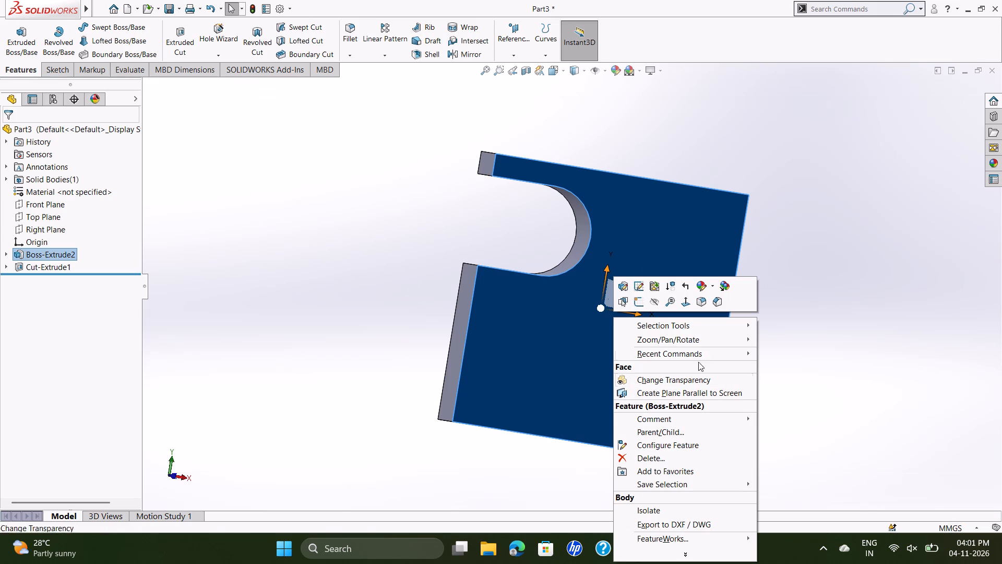
click(687, 301)
right_click(640, 277)
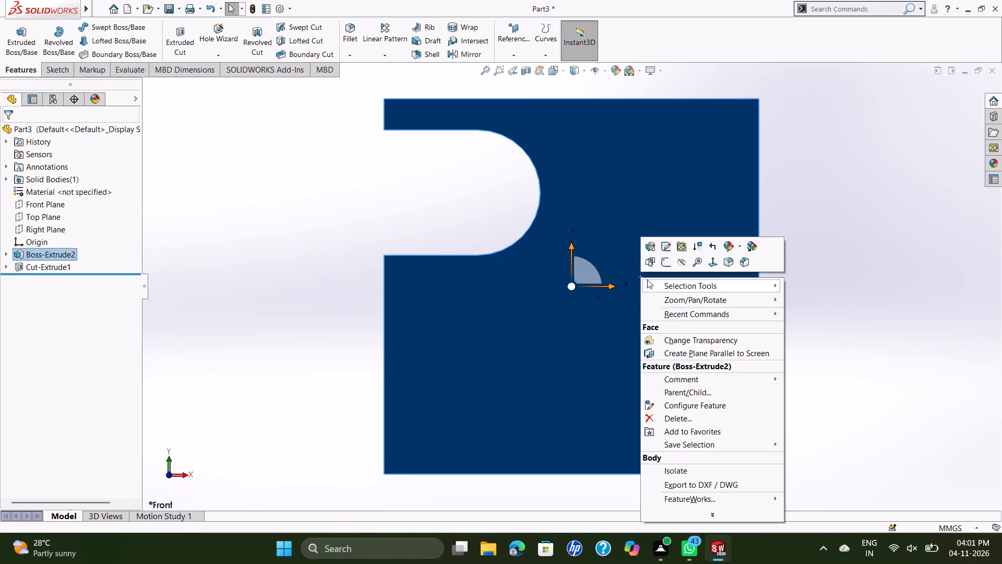
click(663, 268)
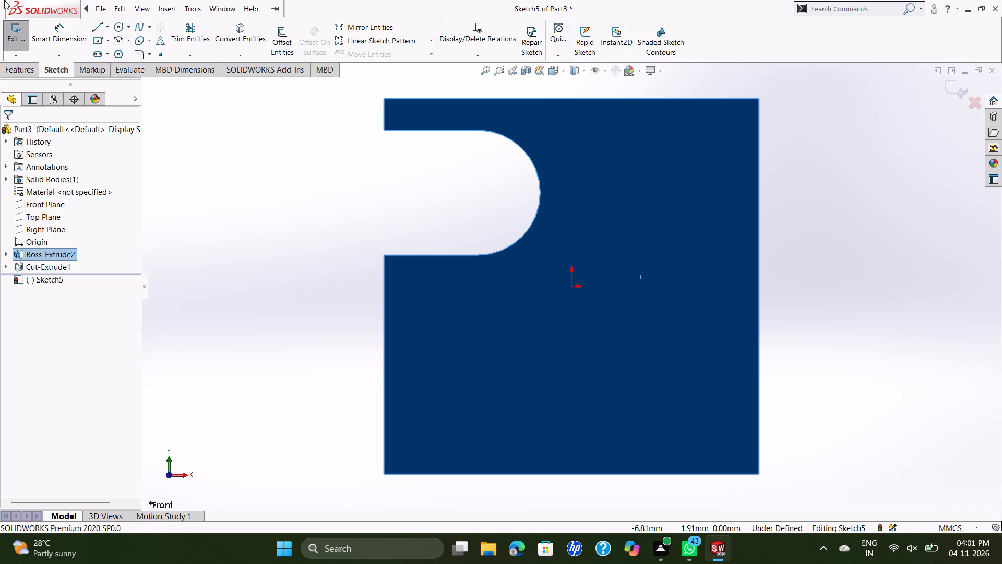
click(117, 31)
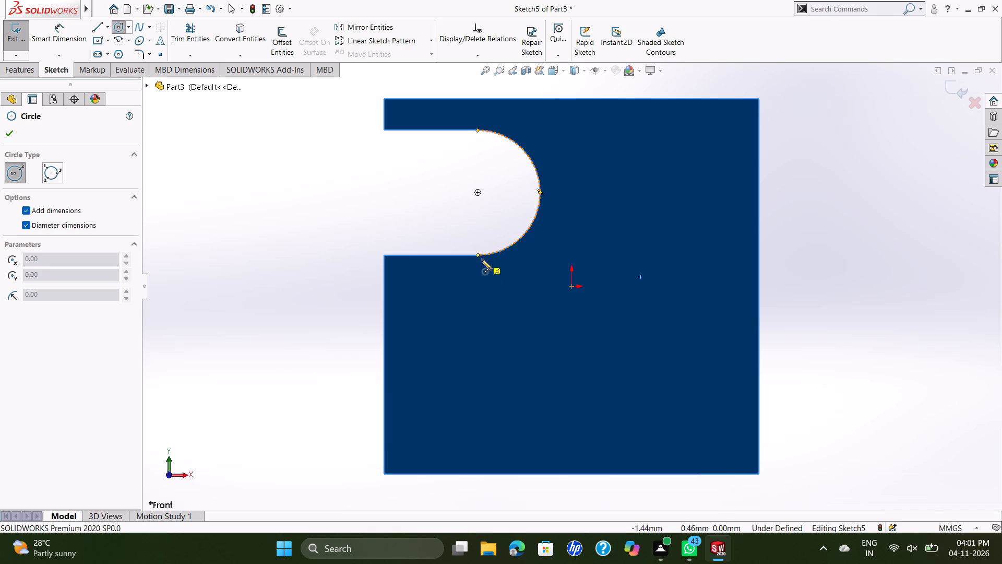
click(478, 371)
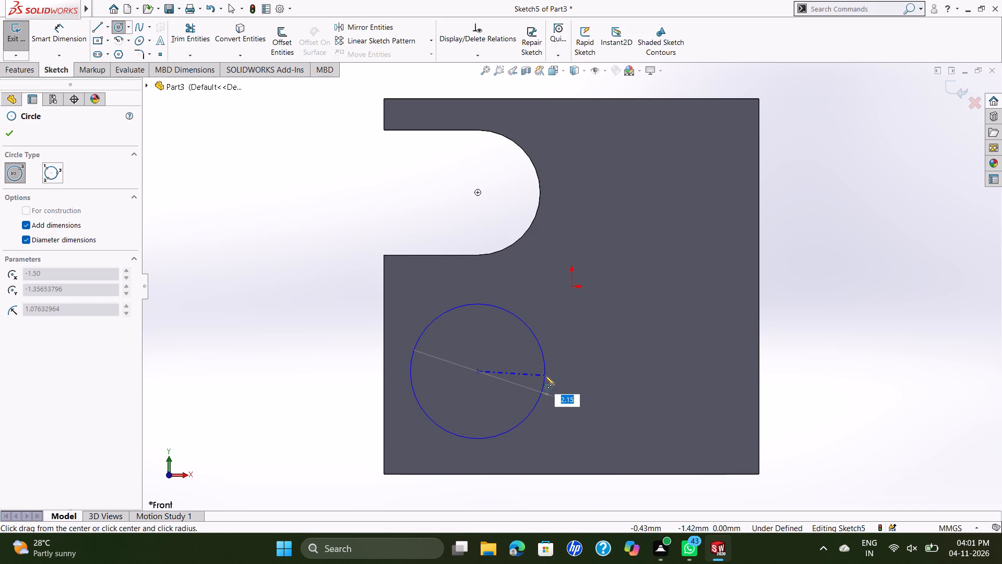
click(545, 375)
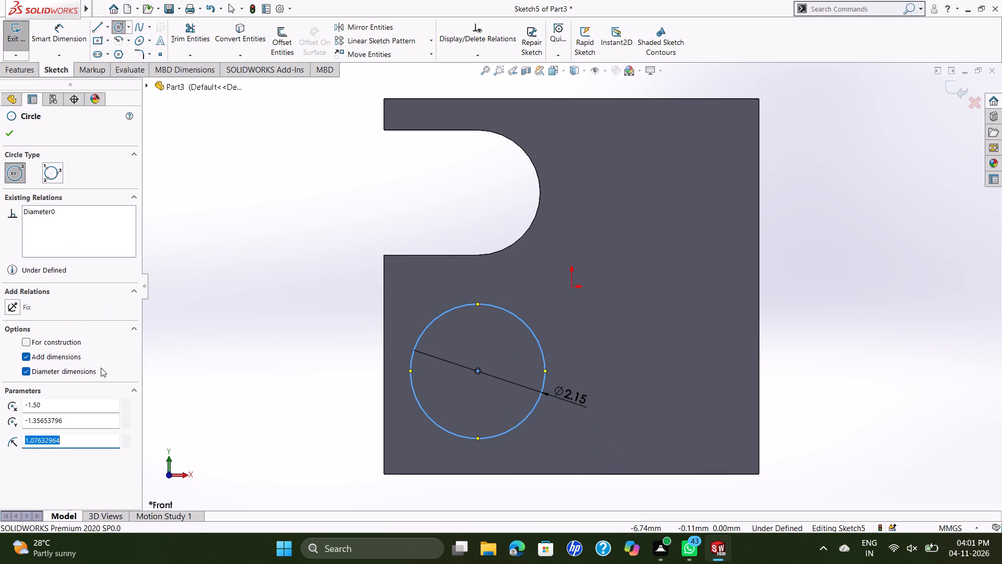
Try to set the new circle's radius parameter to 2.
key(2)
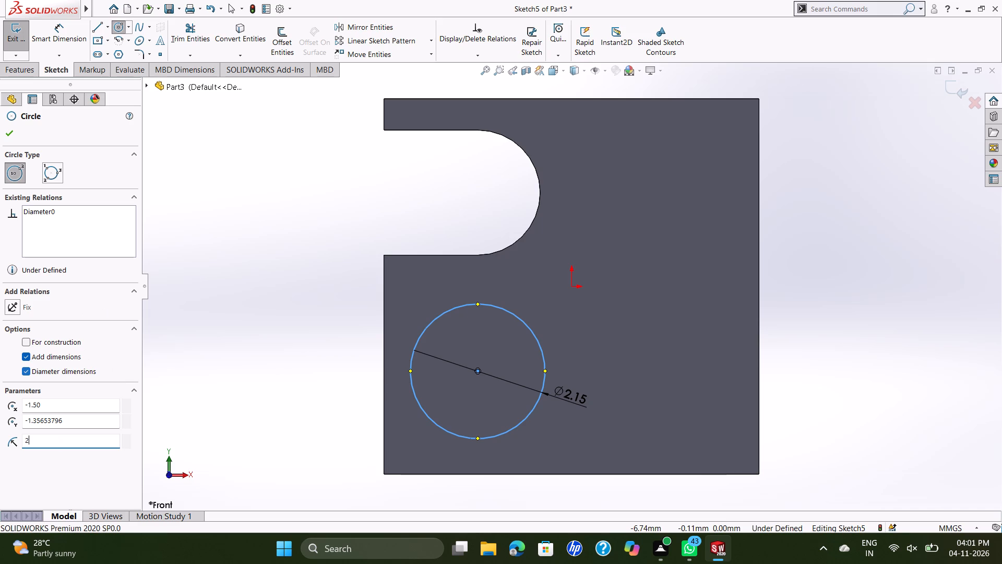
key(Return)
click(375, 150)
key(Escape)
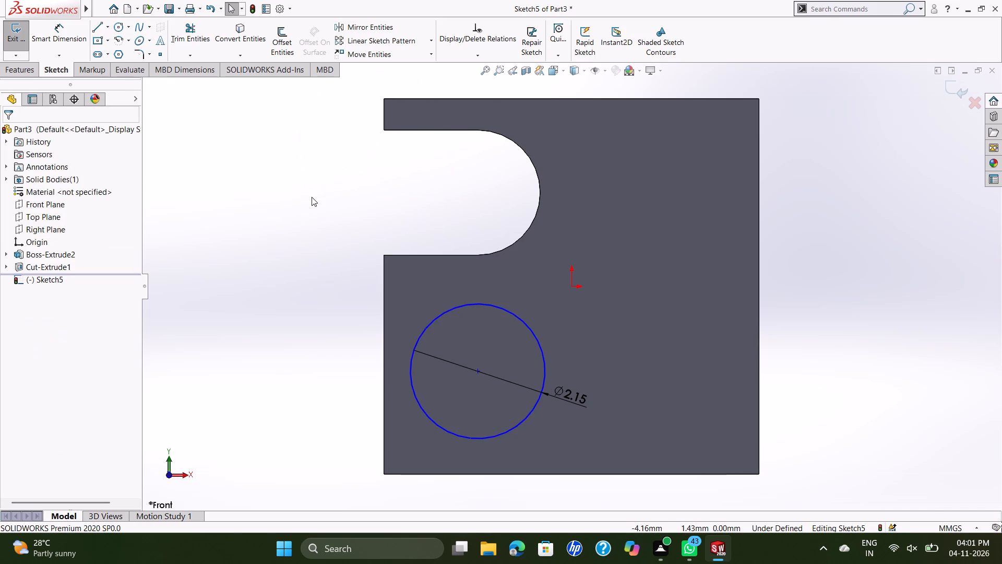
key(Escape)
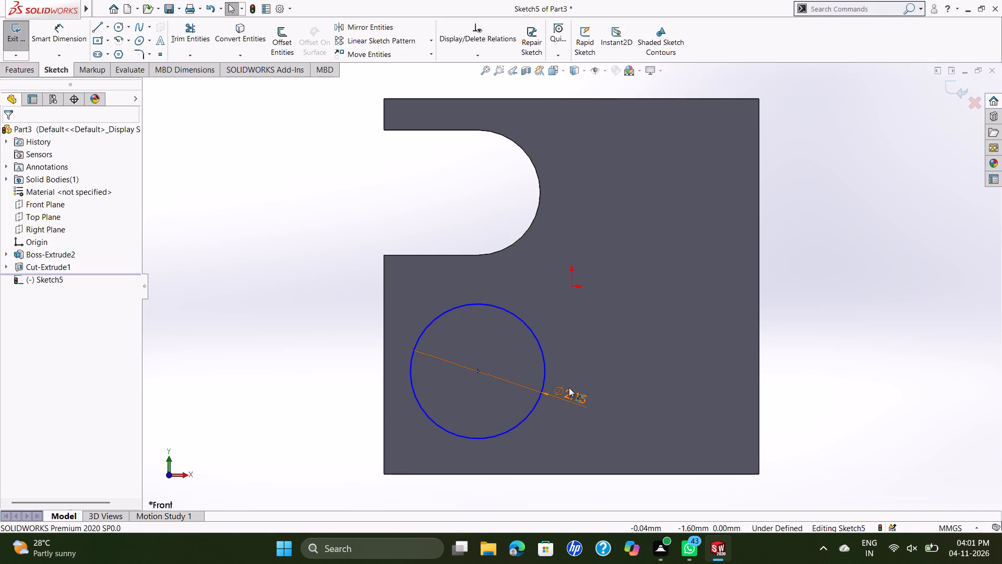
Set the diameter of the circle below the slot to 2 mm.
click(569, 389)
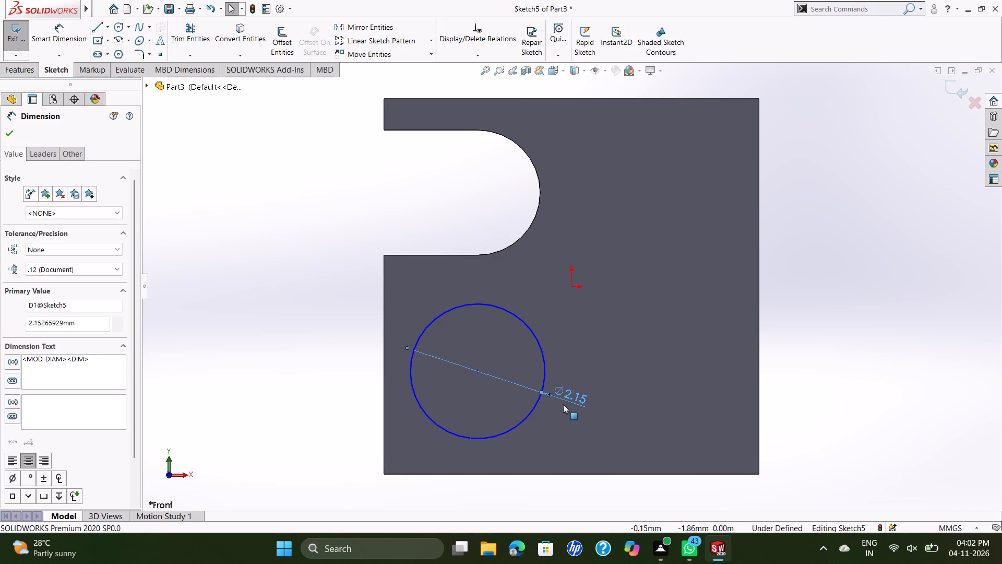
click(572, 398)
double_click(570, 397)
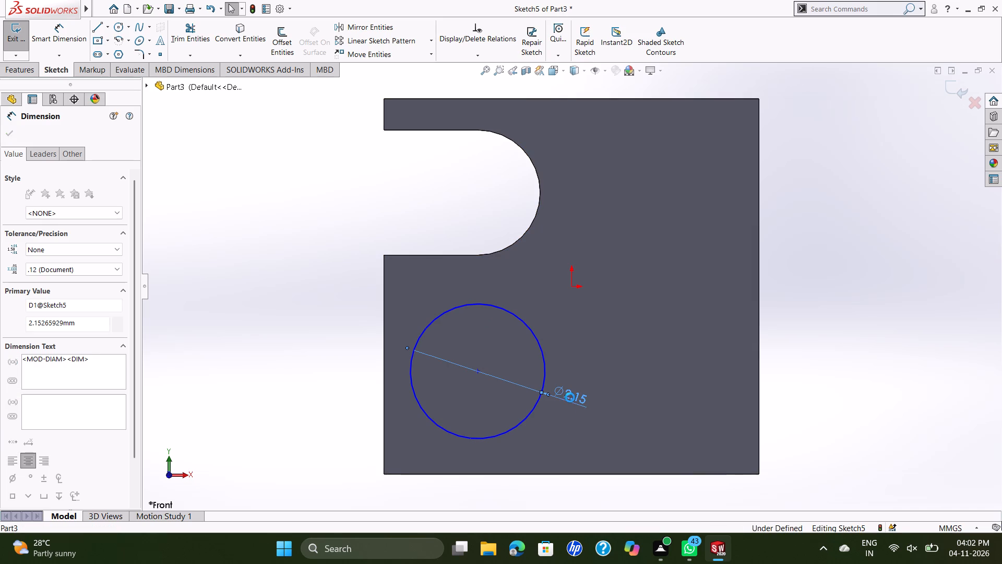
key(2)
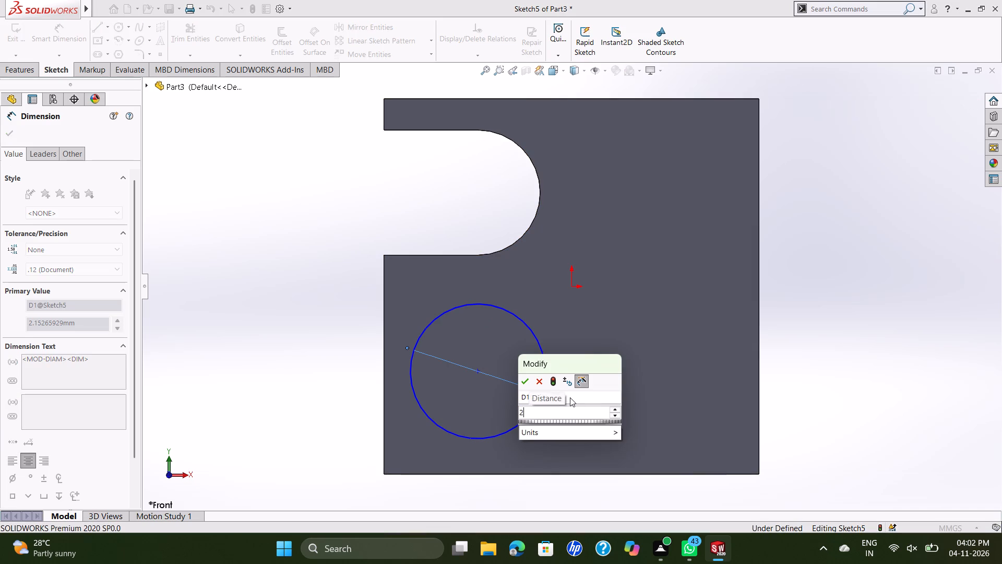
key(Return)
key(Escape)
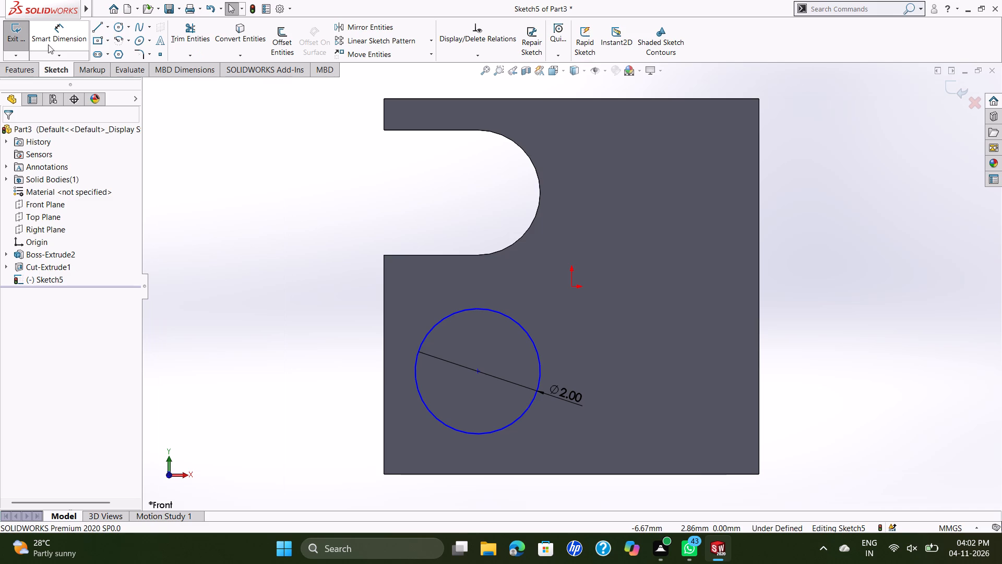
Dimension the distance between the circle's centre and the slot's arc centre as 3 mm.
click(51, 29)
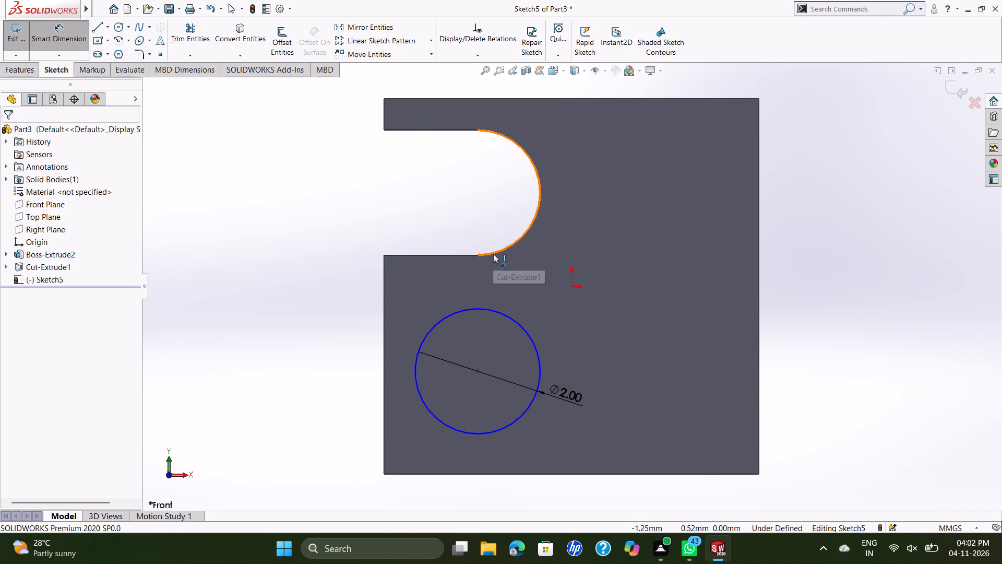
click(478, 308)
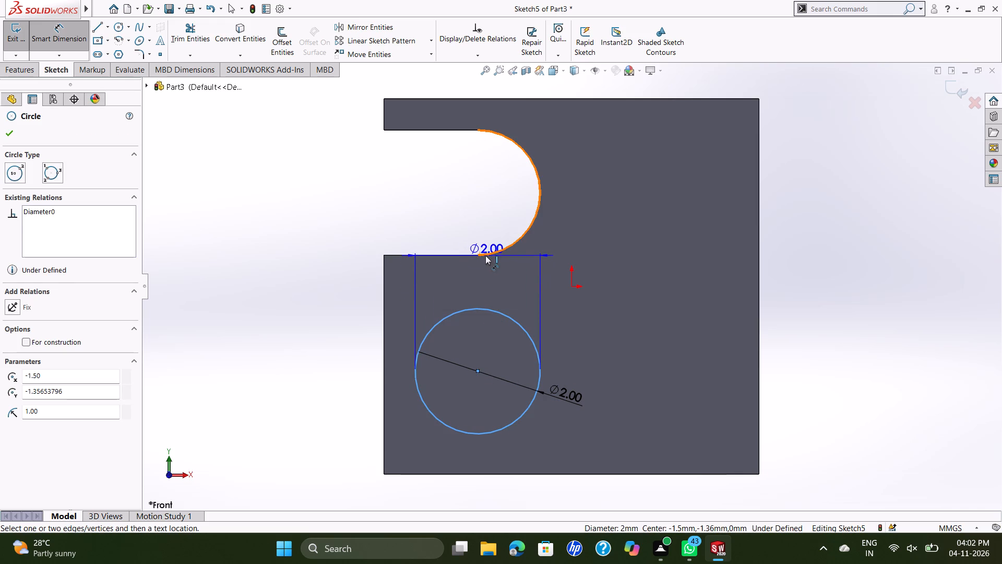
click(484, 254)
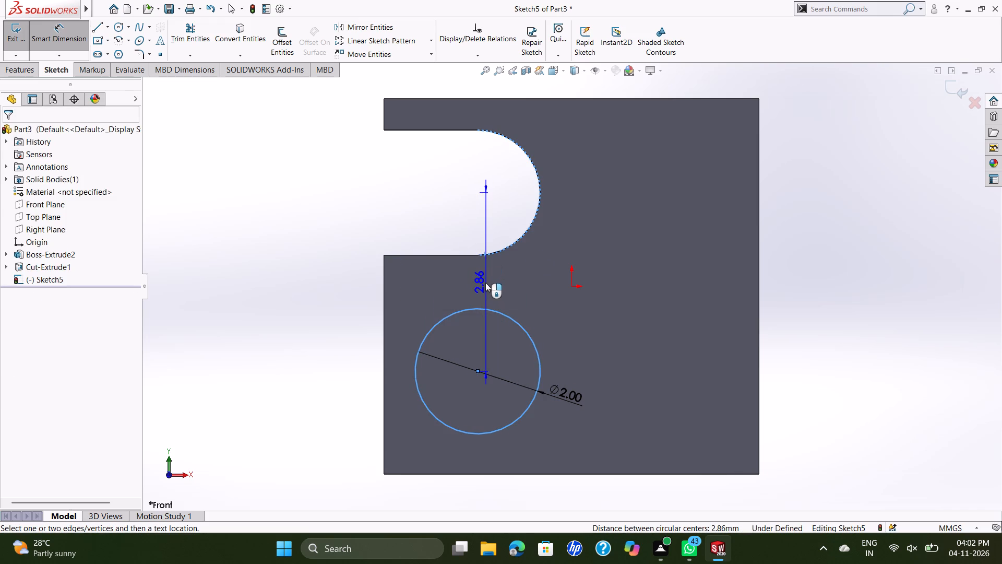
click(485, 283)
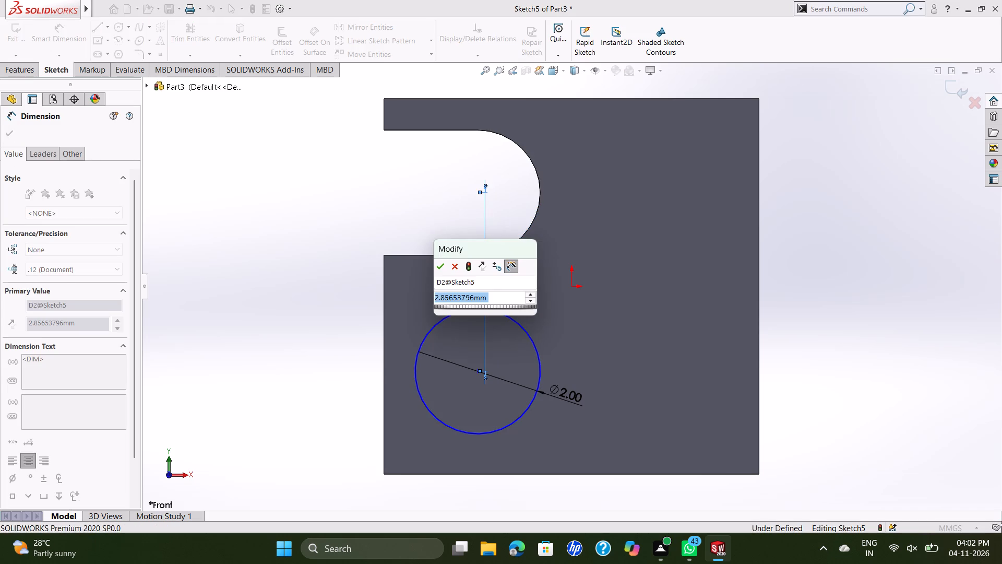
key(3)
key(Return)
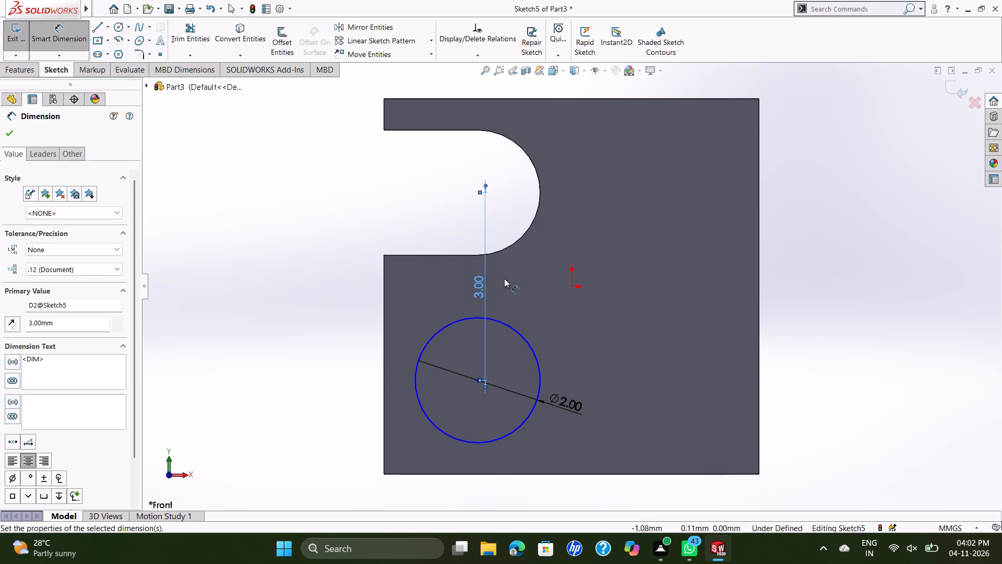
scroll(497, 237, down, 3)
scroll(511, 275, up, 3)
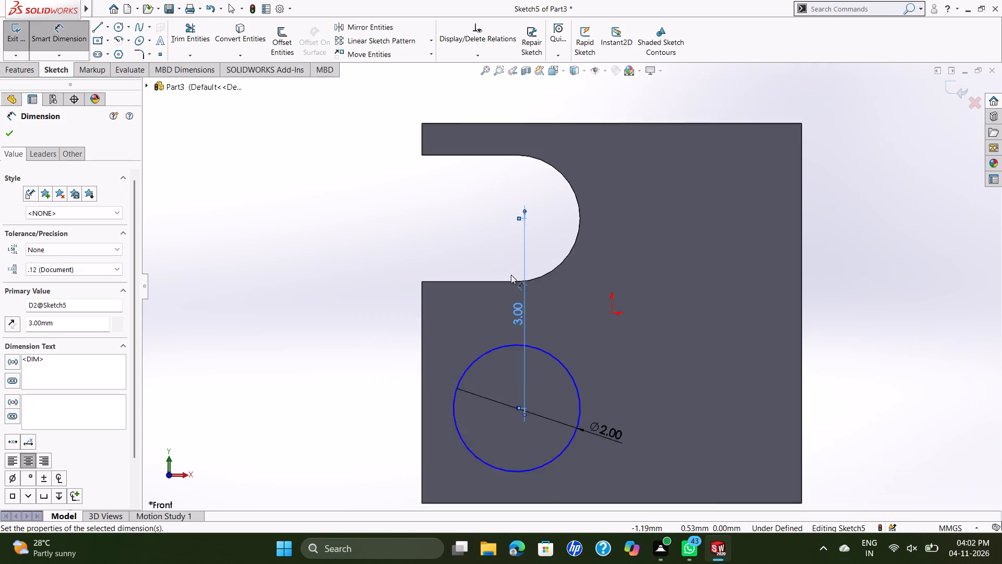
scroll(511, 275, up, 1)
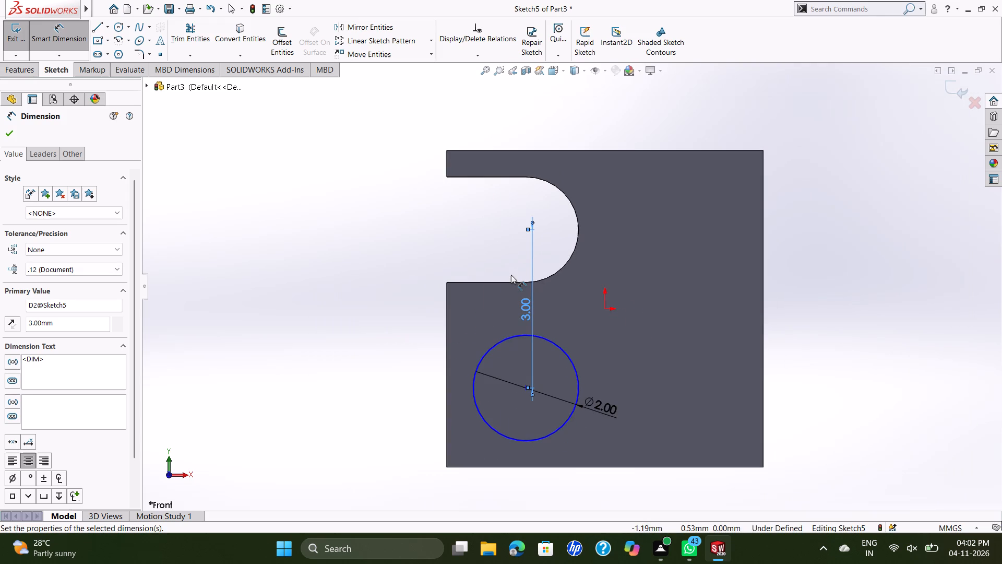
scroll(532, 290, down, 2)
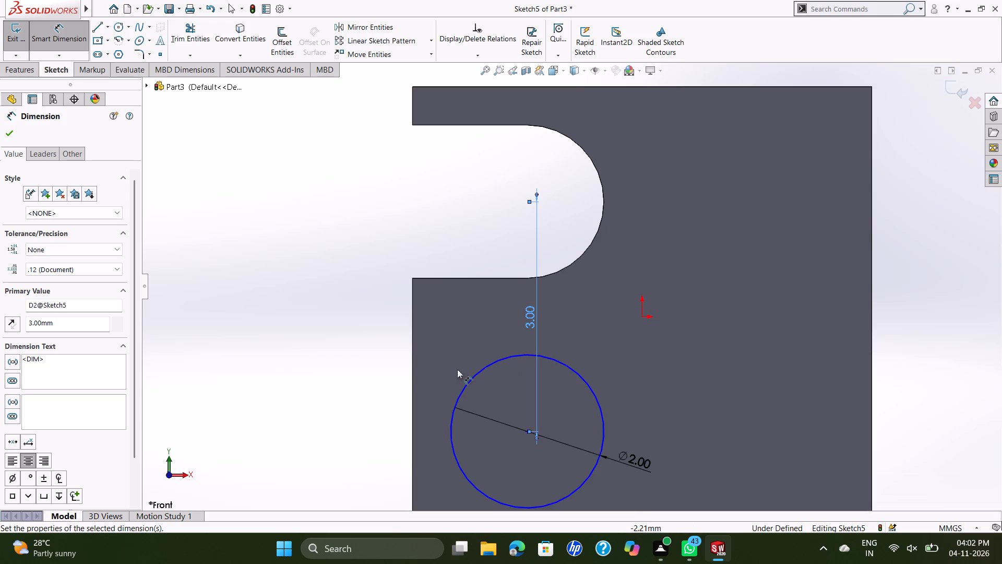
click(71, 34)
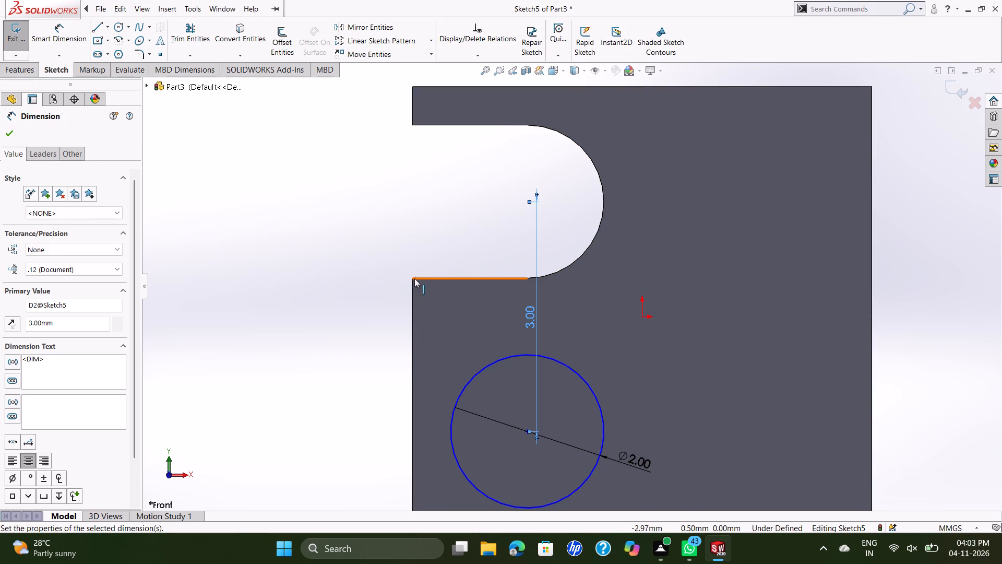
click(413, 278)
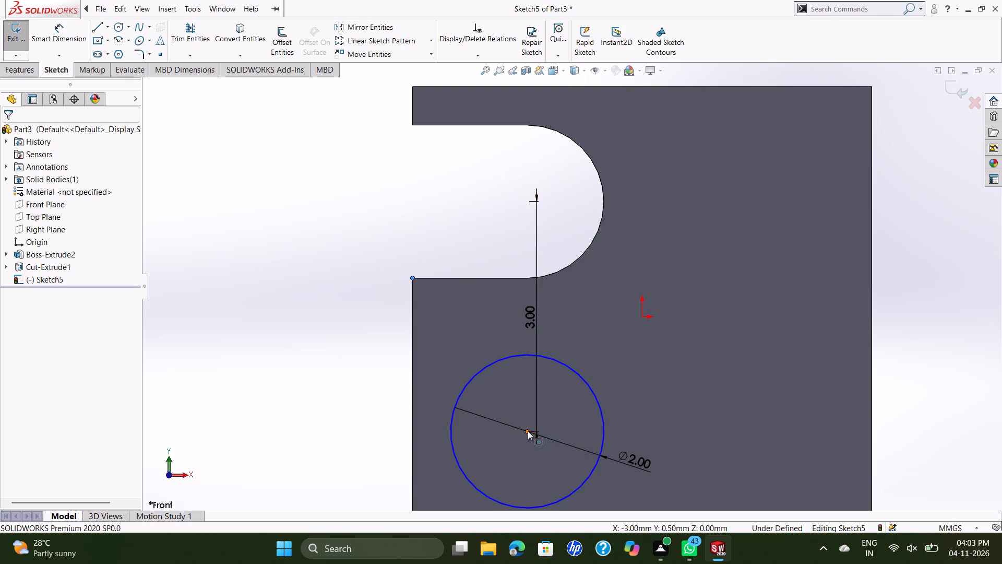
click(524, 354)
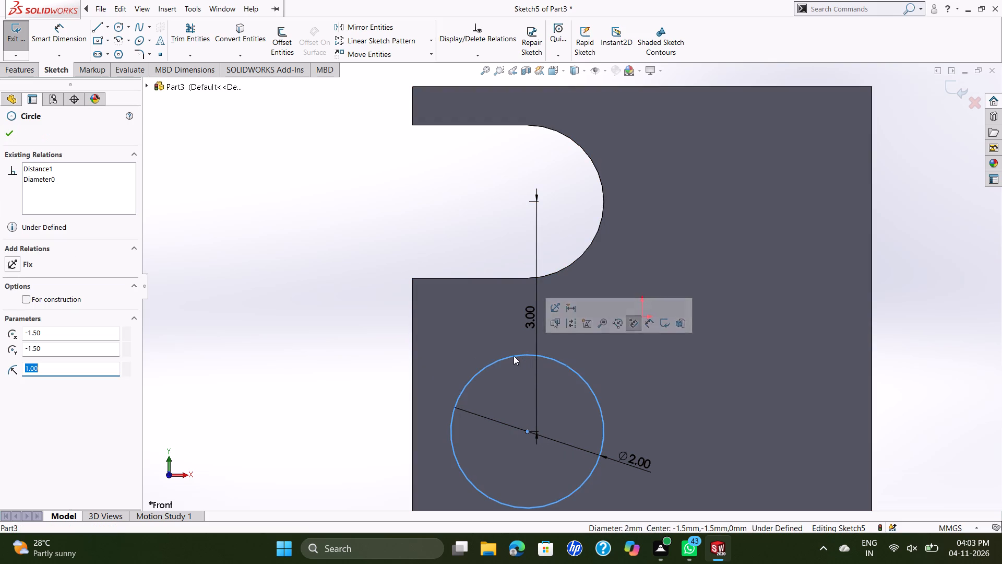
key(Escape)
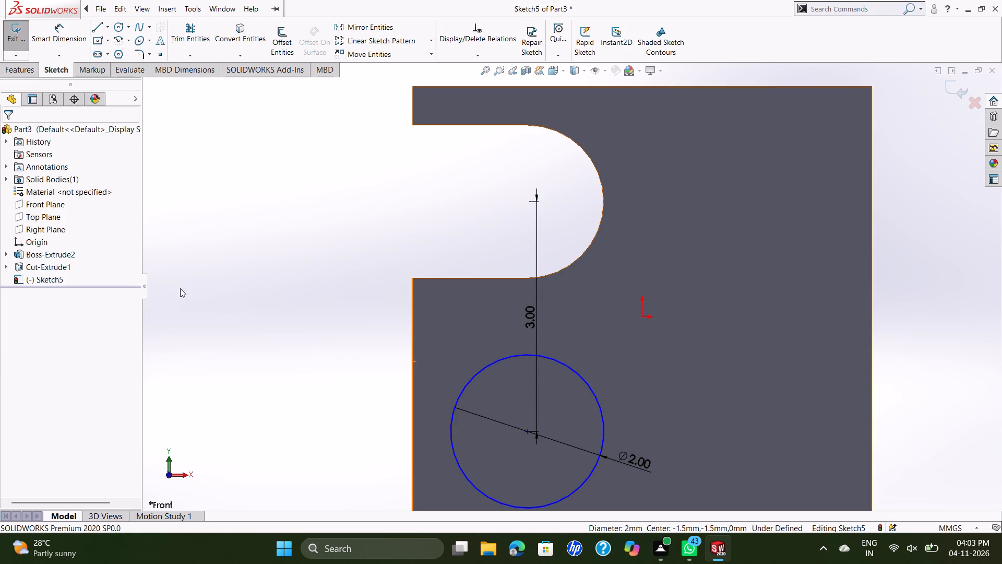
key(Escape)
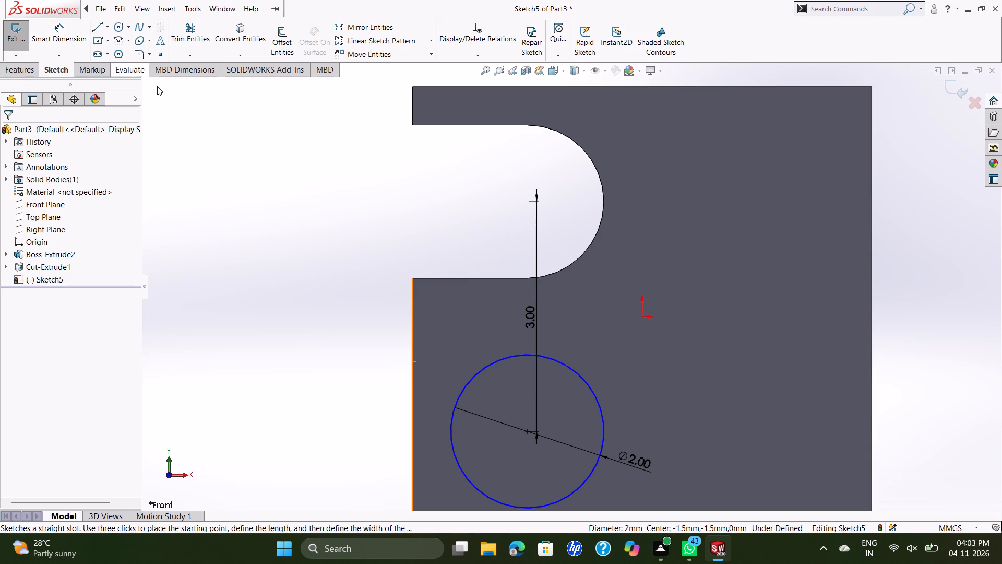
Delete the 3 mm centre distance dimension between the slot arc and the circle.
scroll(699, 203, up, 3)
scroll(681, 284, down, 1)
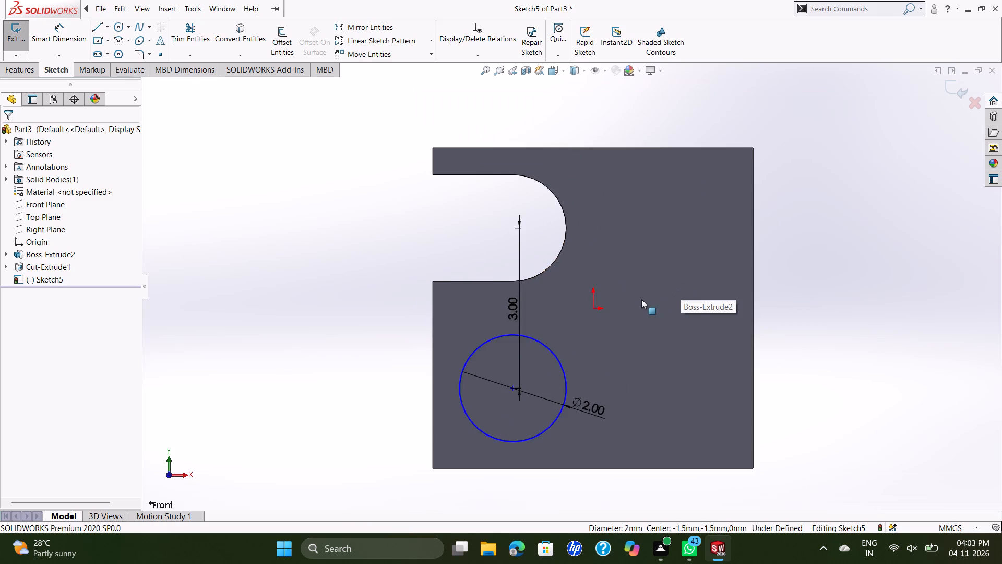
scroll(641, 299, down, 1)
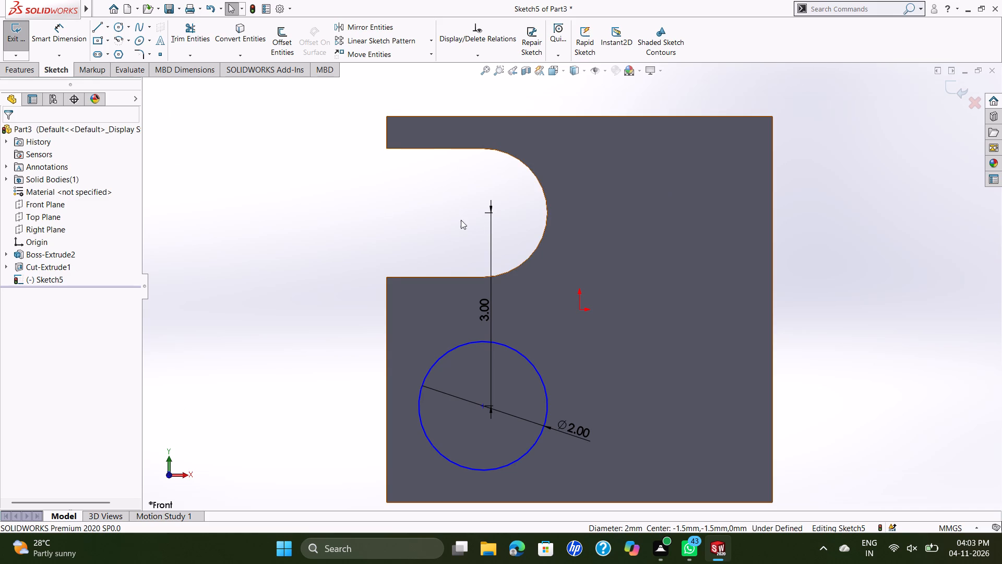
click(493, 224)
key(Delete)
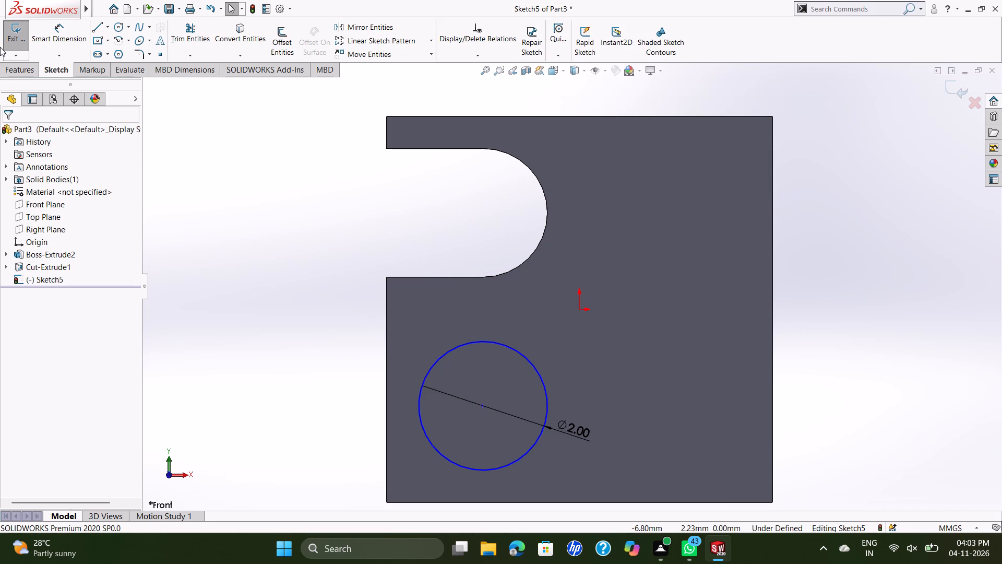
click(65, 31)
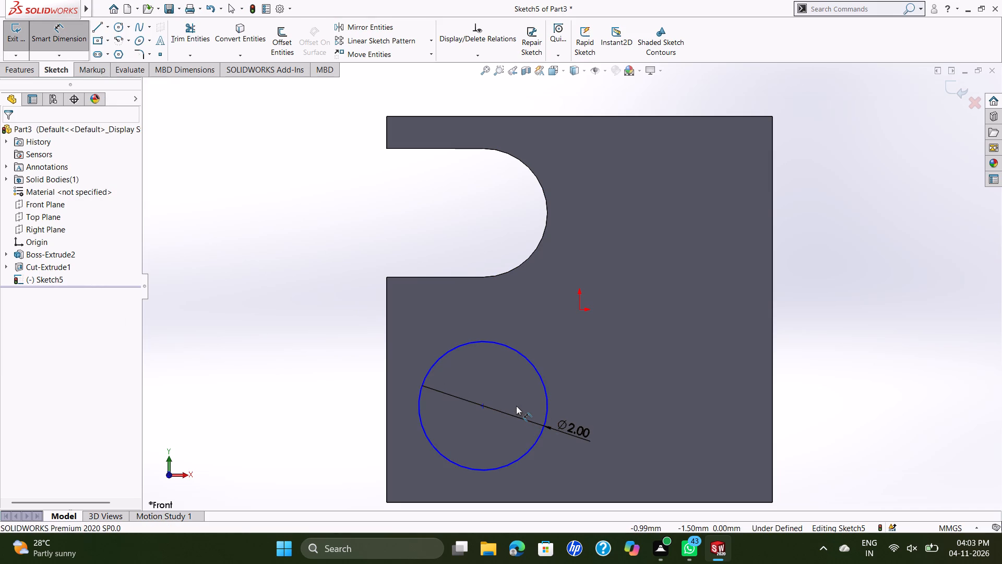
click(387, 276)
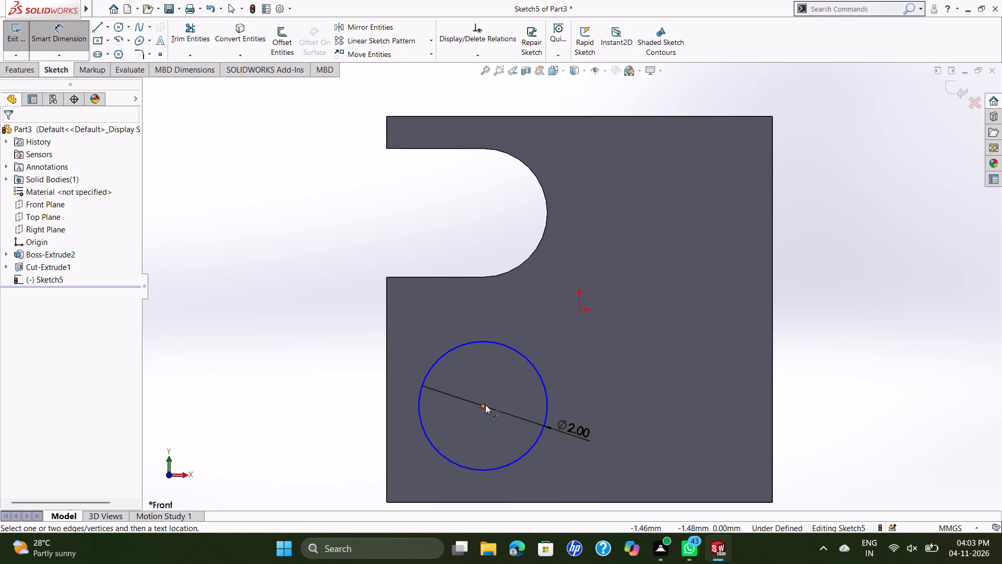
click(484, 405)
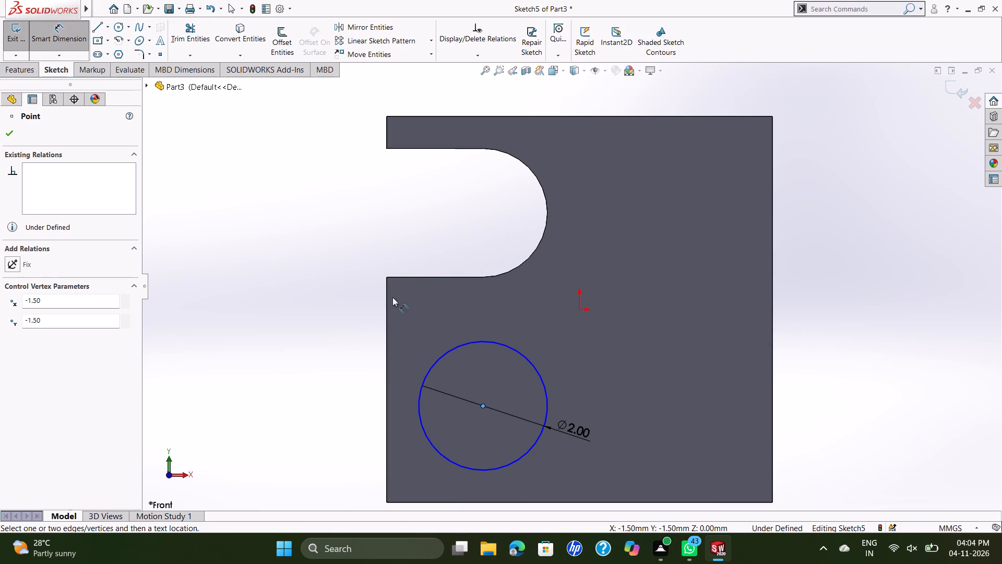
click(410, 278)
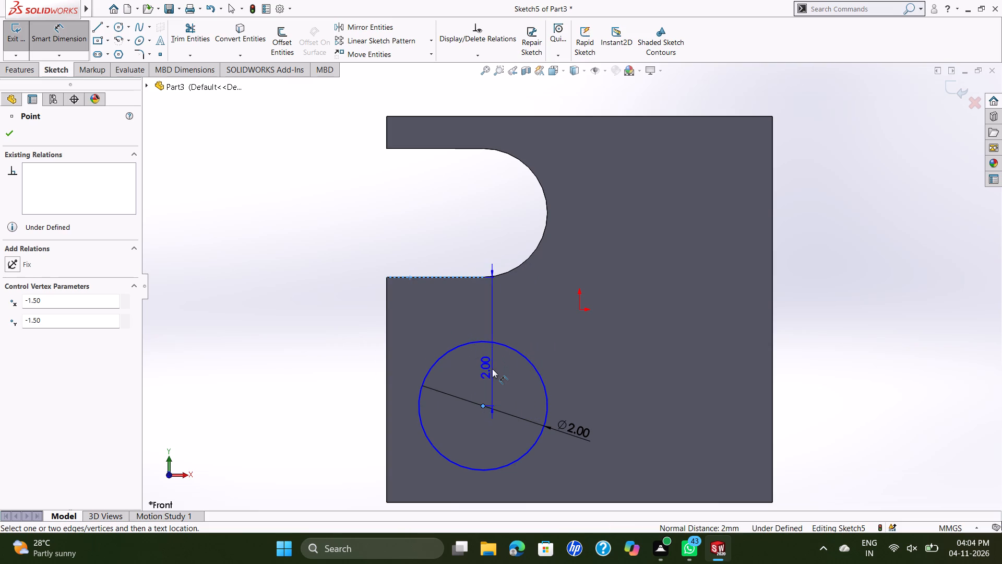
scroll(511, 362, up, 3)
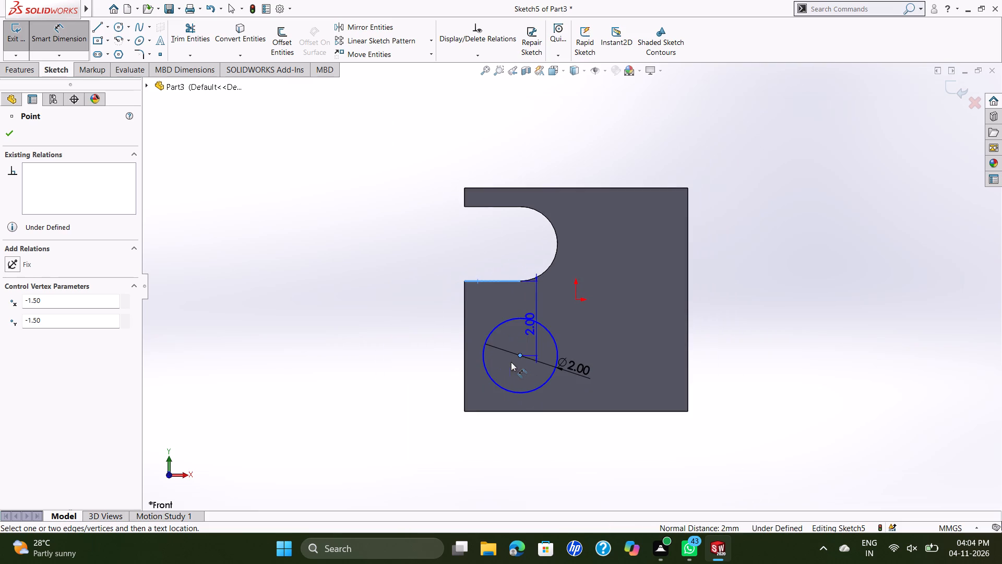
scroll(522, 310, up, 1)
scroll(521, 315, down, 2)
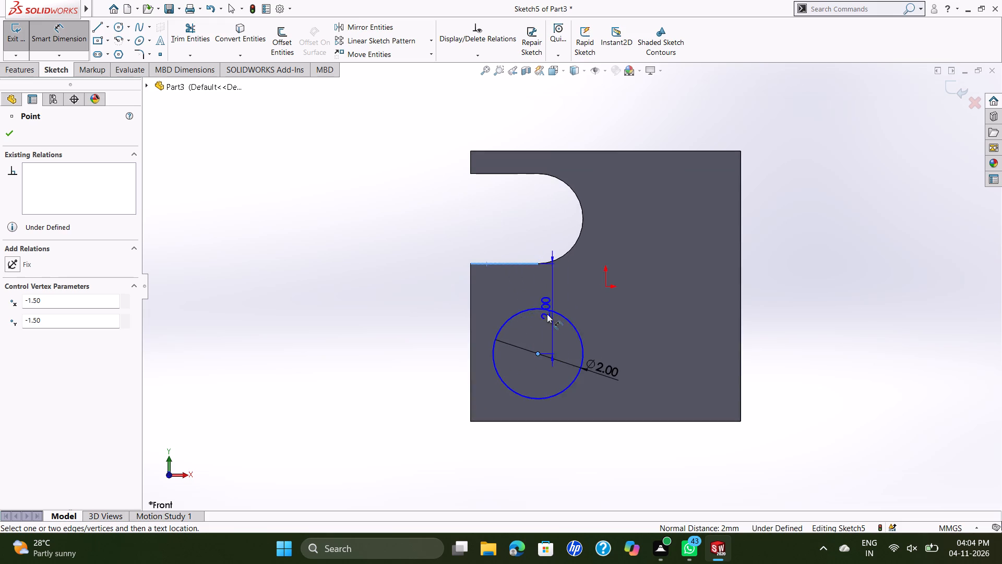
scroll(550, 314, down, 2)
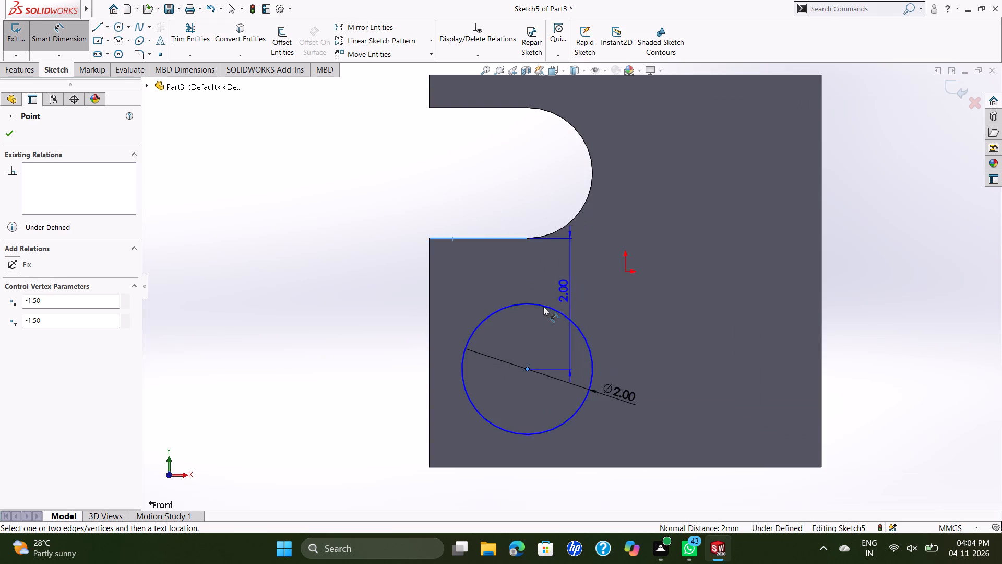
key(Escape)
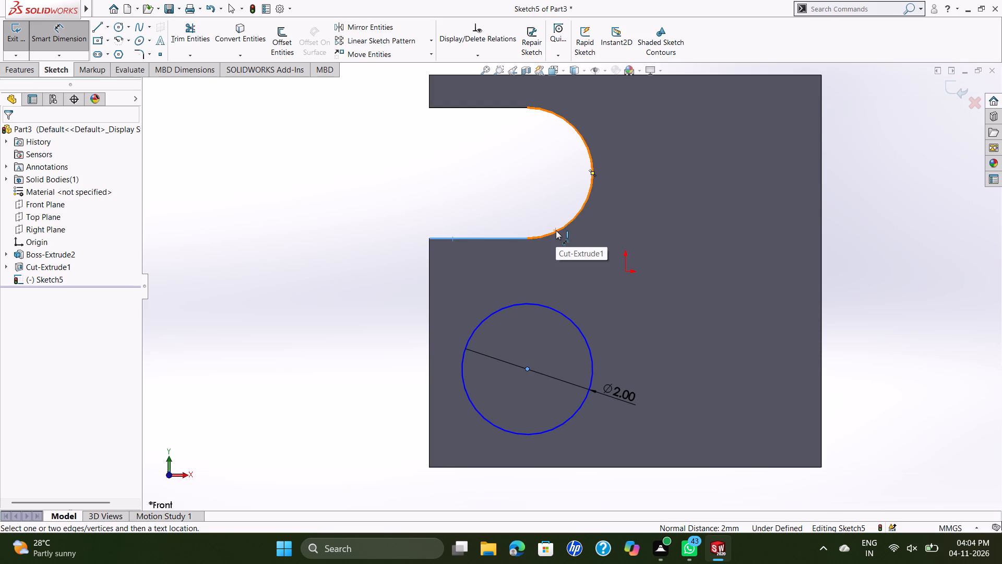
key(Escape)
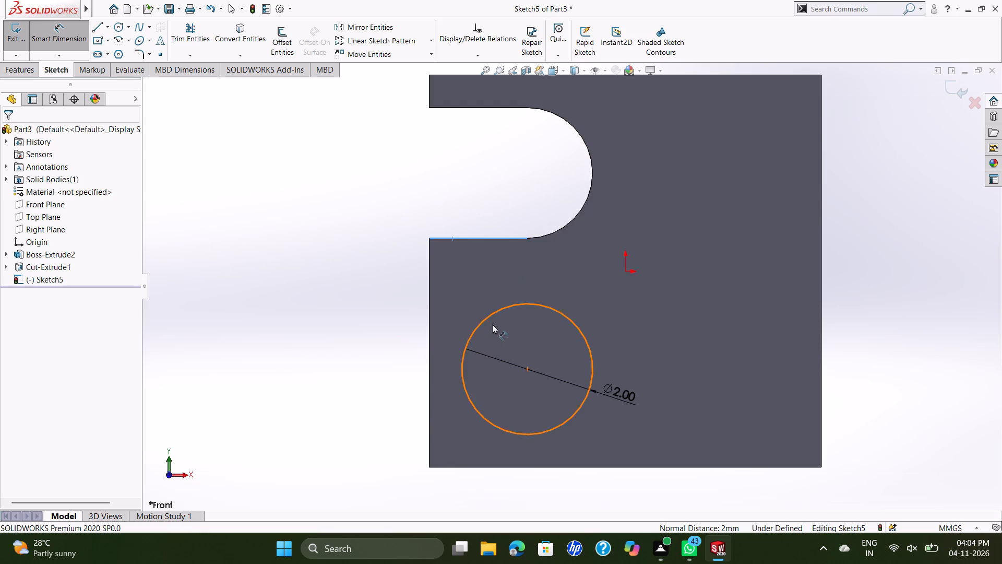
Delete the circle below the slot from the sketch.
click(505, 310)
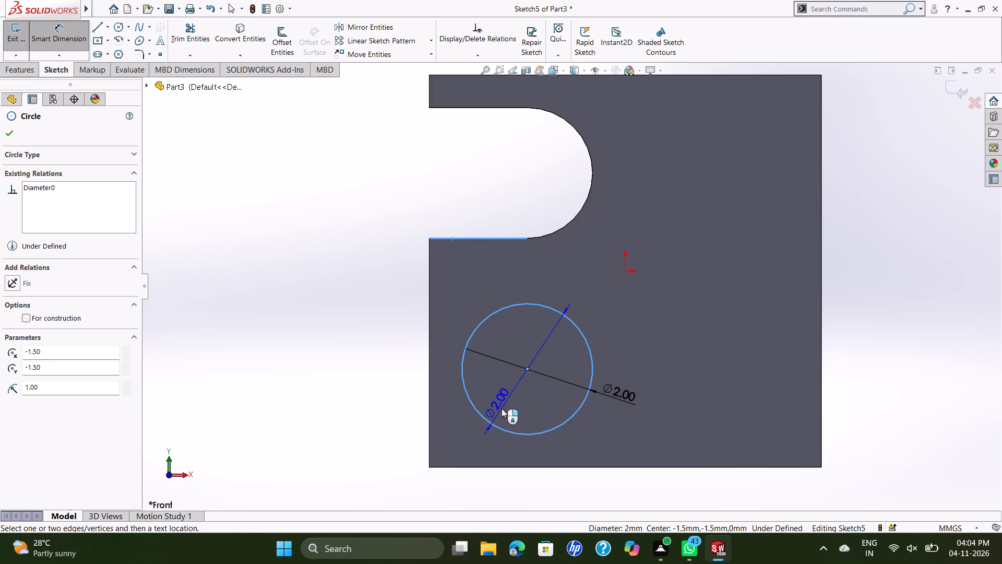
key(Delete)
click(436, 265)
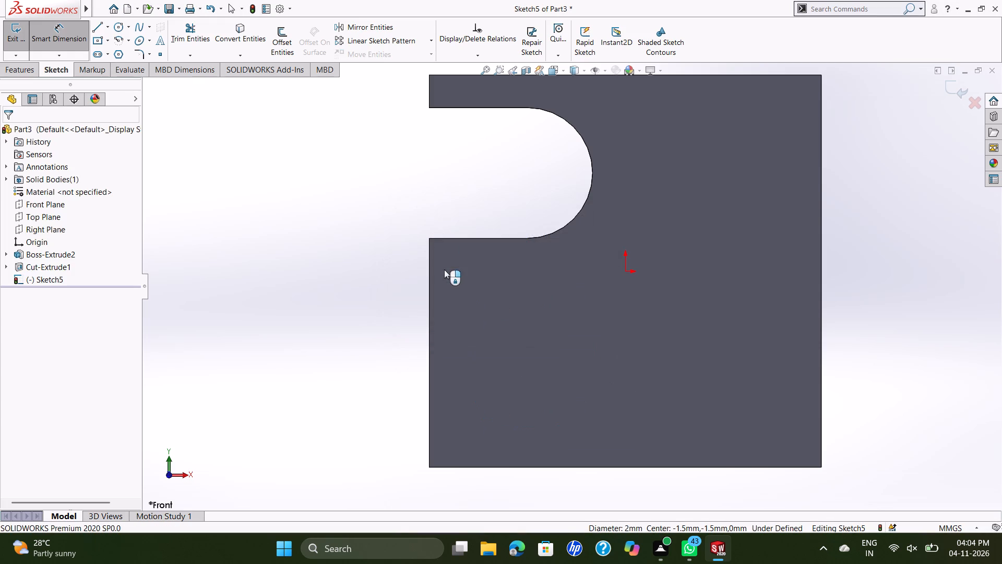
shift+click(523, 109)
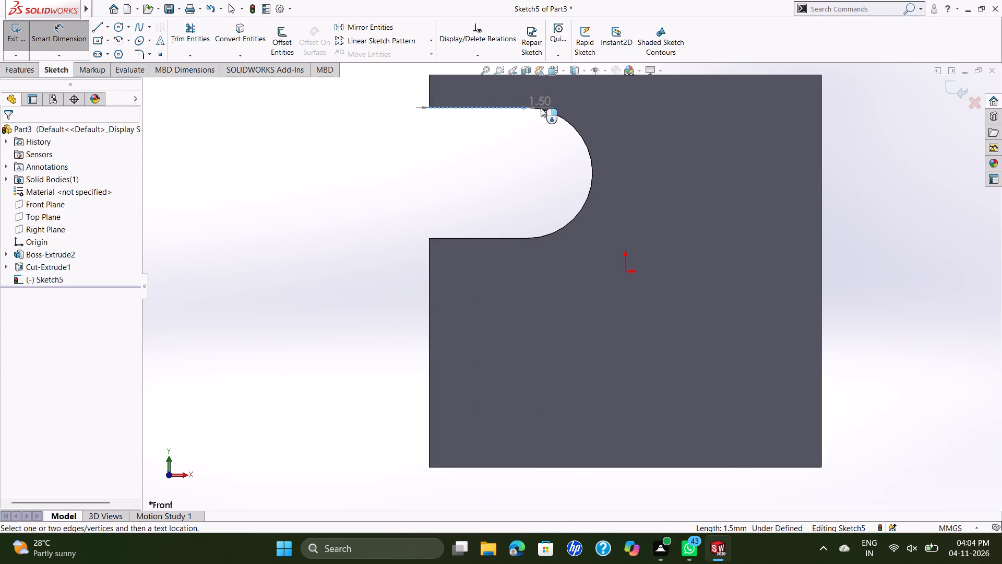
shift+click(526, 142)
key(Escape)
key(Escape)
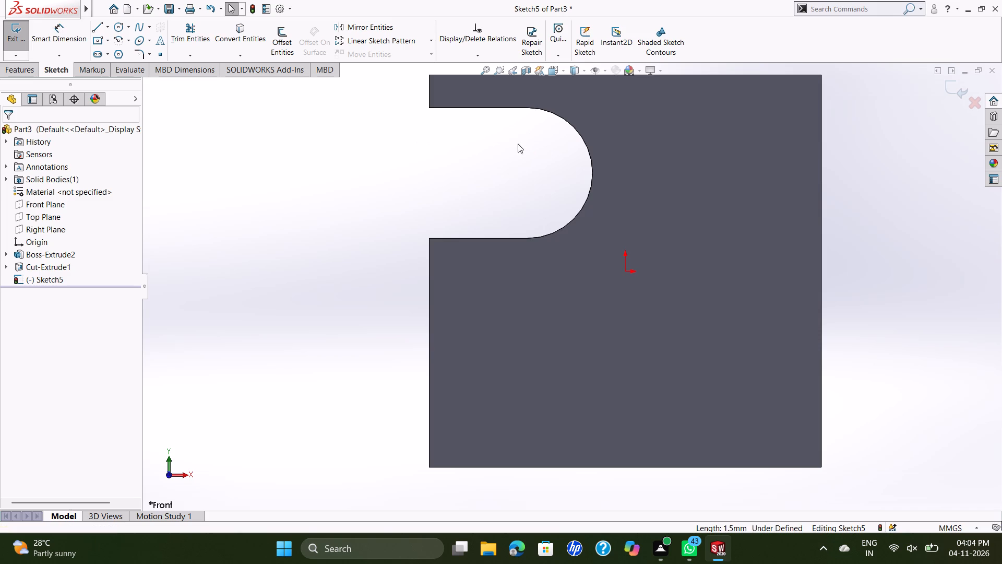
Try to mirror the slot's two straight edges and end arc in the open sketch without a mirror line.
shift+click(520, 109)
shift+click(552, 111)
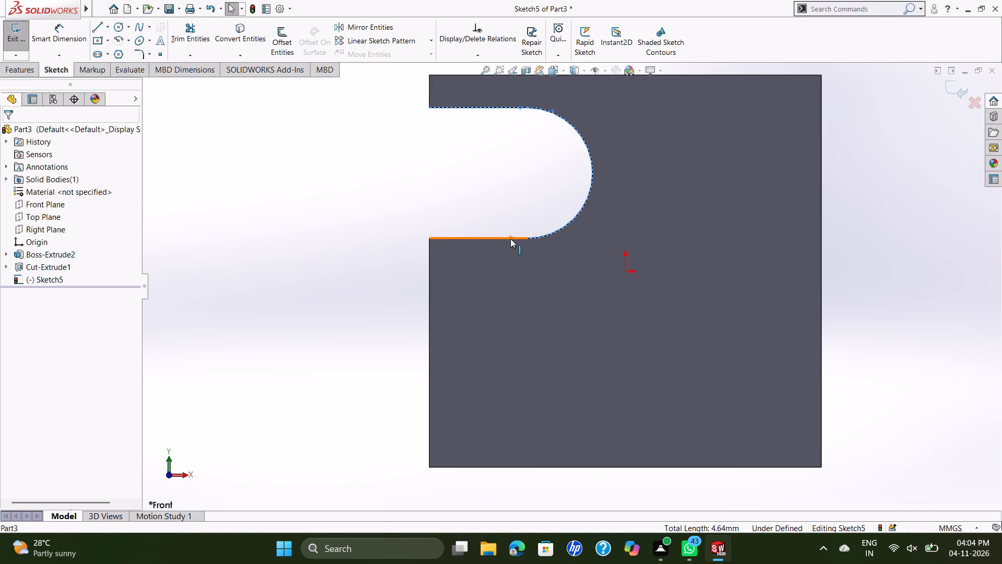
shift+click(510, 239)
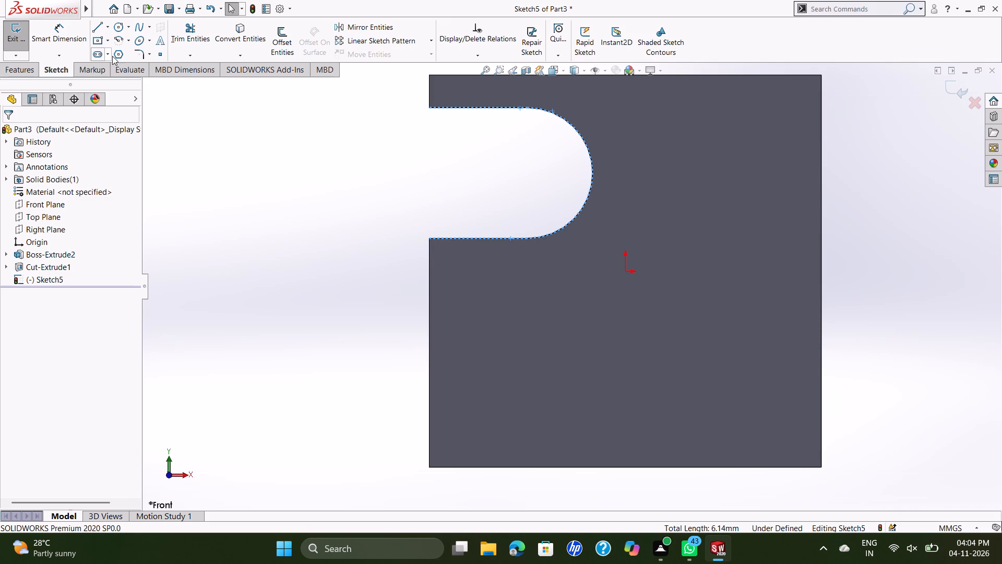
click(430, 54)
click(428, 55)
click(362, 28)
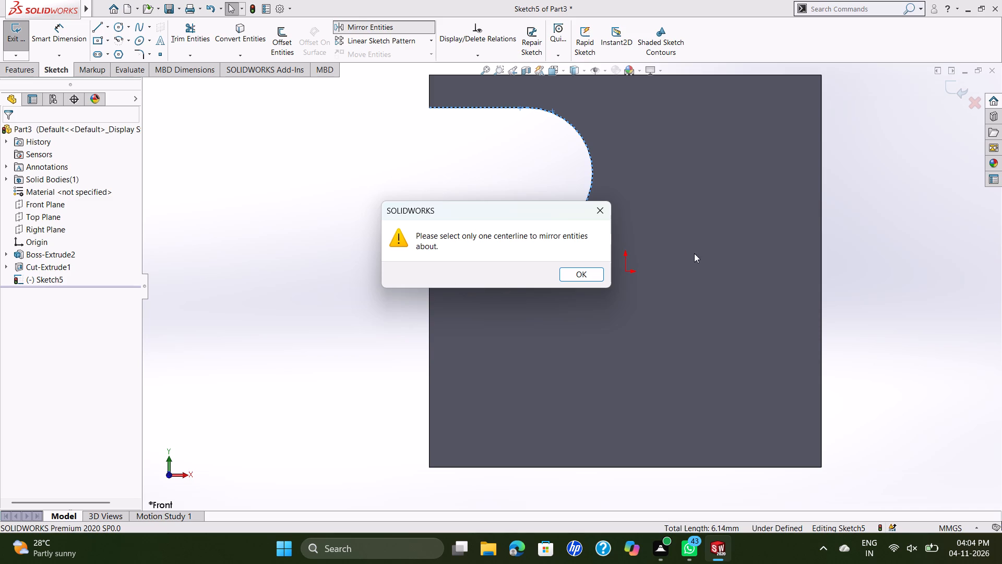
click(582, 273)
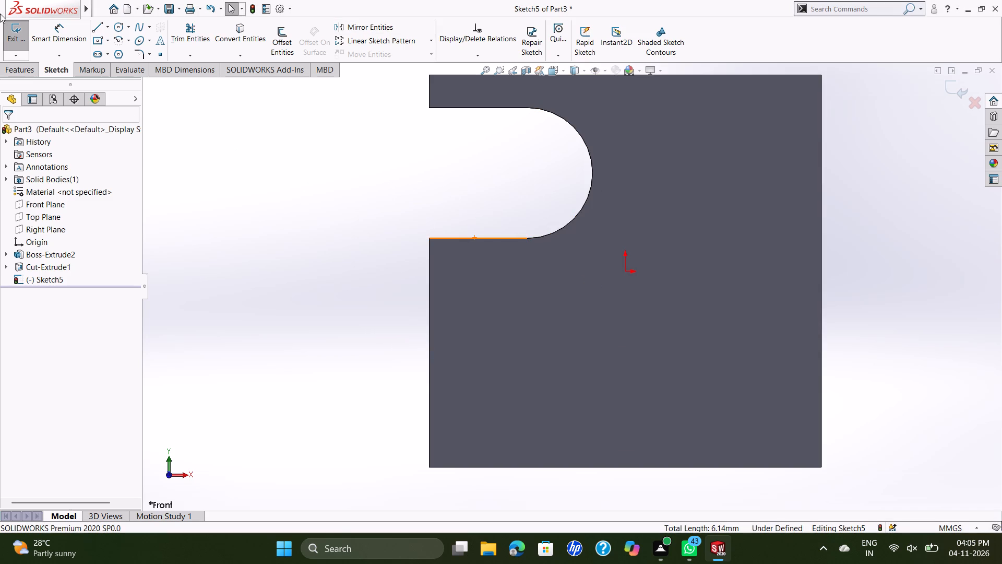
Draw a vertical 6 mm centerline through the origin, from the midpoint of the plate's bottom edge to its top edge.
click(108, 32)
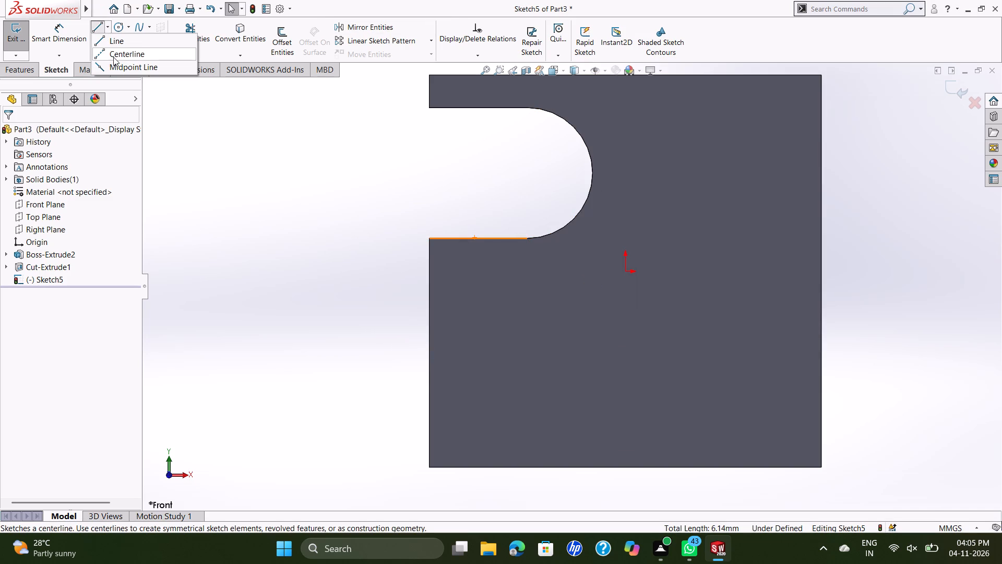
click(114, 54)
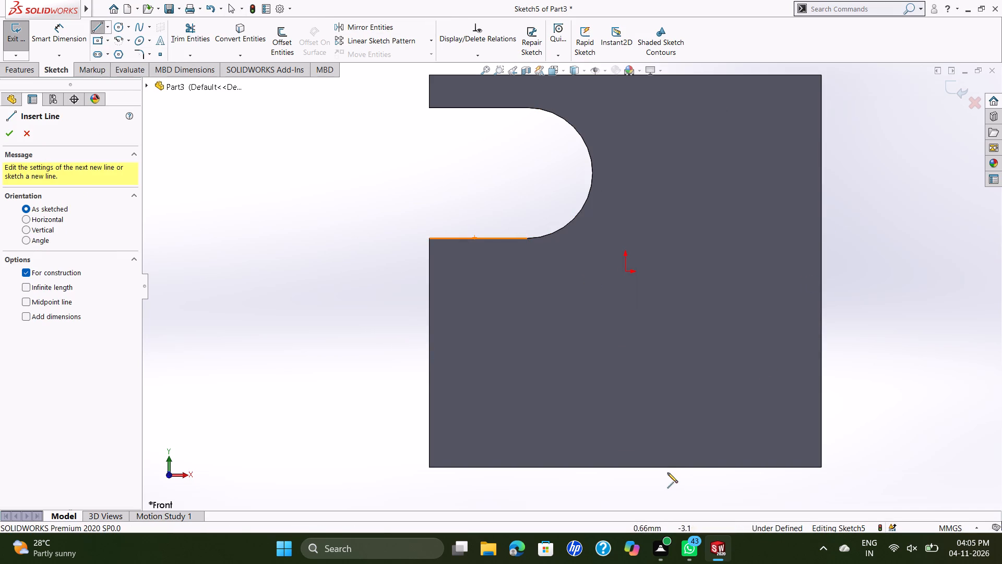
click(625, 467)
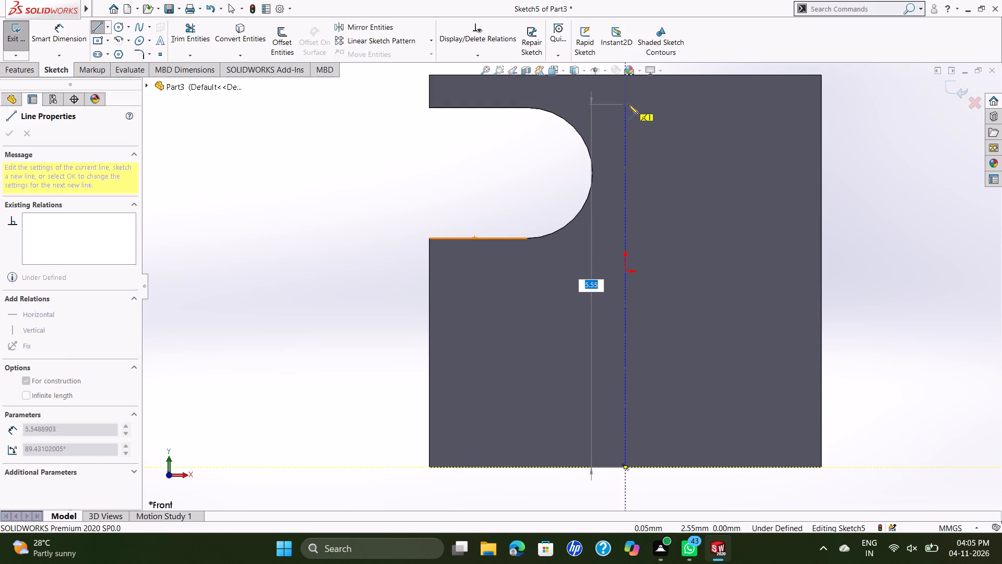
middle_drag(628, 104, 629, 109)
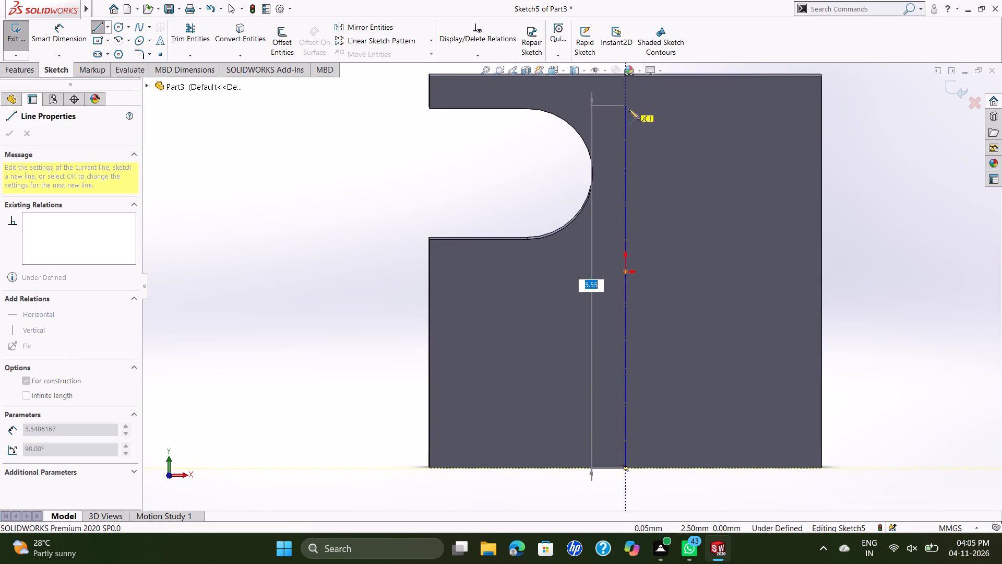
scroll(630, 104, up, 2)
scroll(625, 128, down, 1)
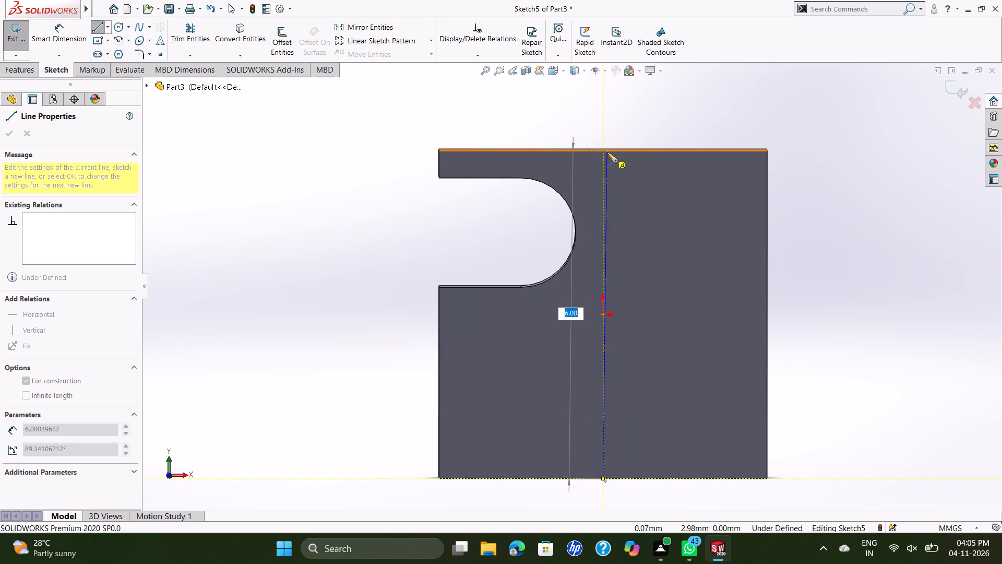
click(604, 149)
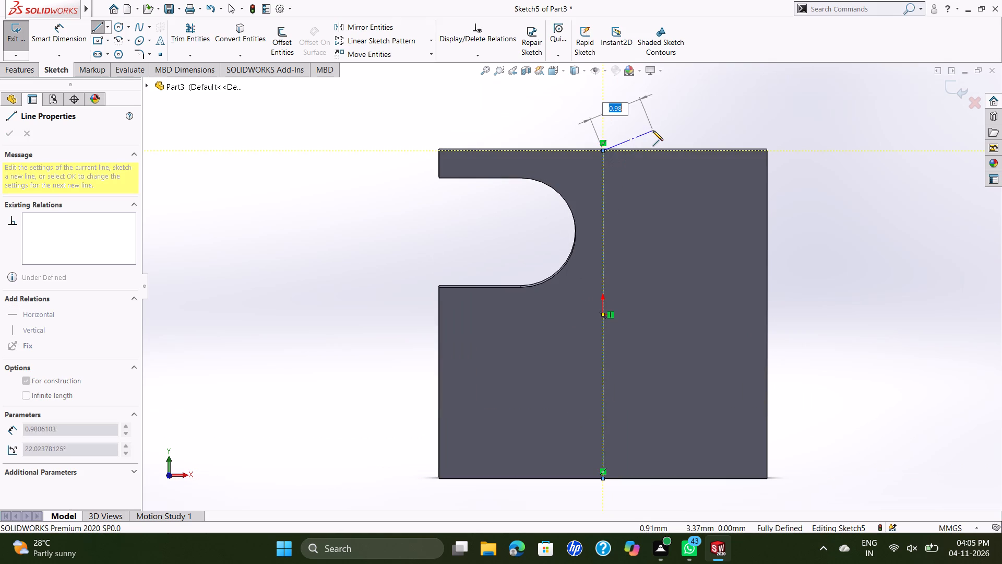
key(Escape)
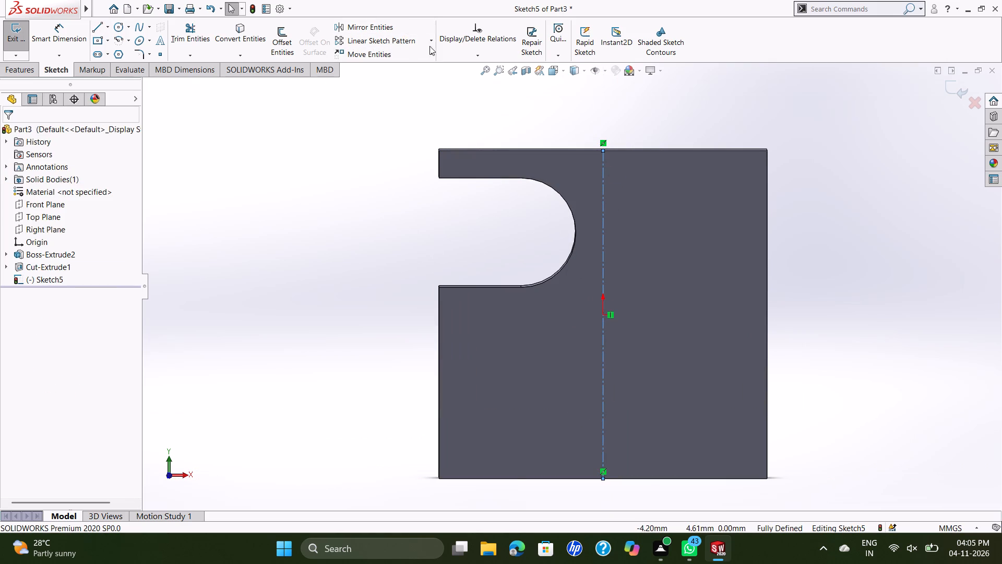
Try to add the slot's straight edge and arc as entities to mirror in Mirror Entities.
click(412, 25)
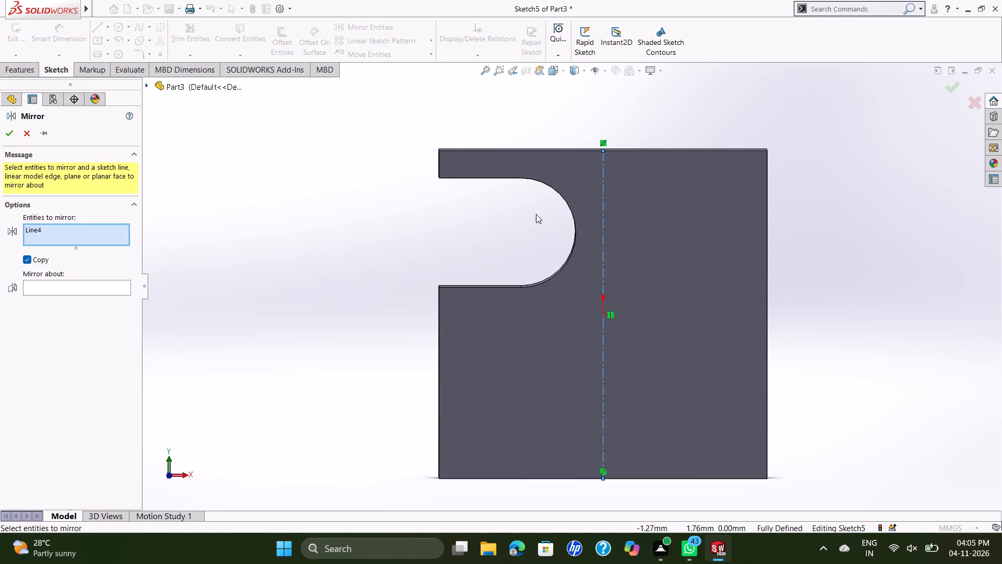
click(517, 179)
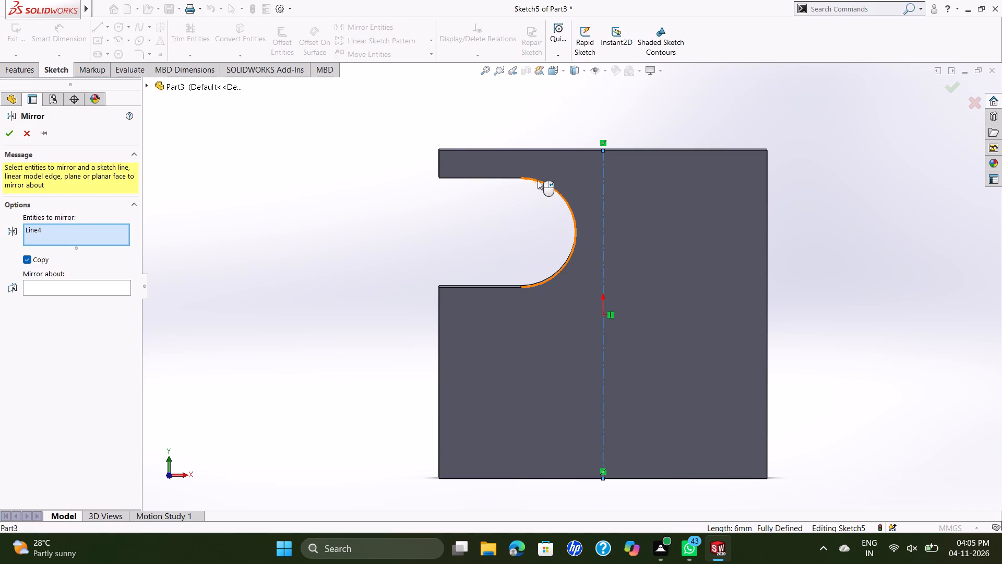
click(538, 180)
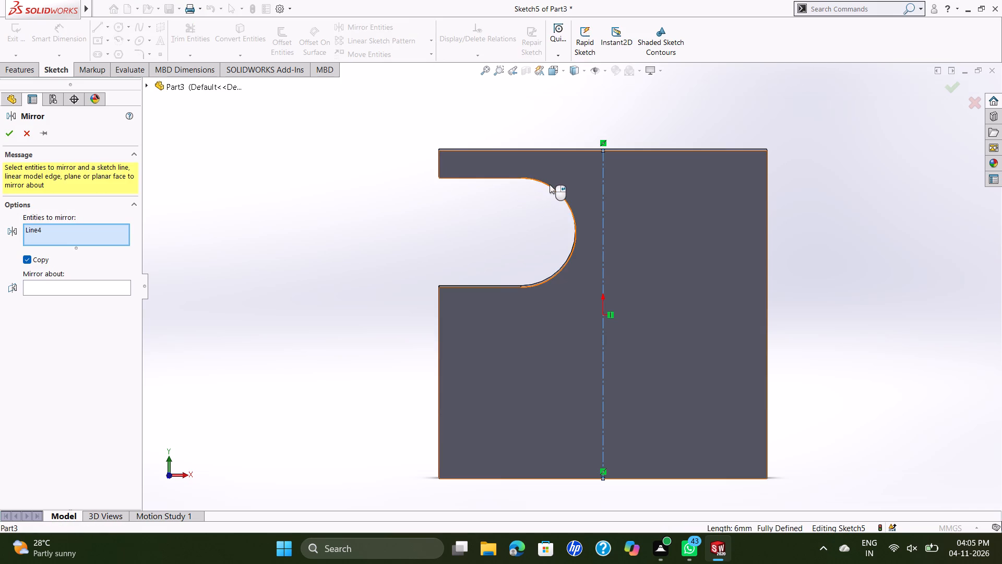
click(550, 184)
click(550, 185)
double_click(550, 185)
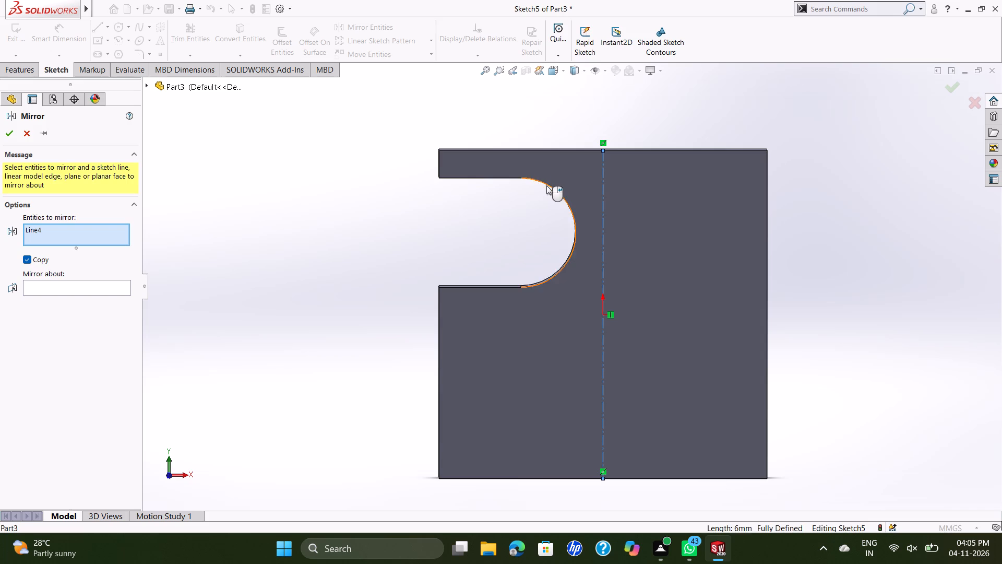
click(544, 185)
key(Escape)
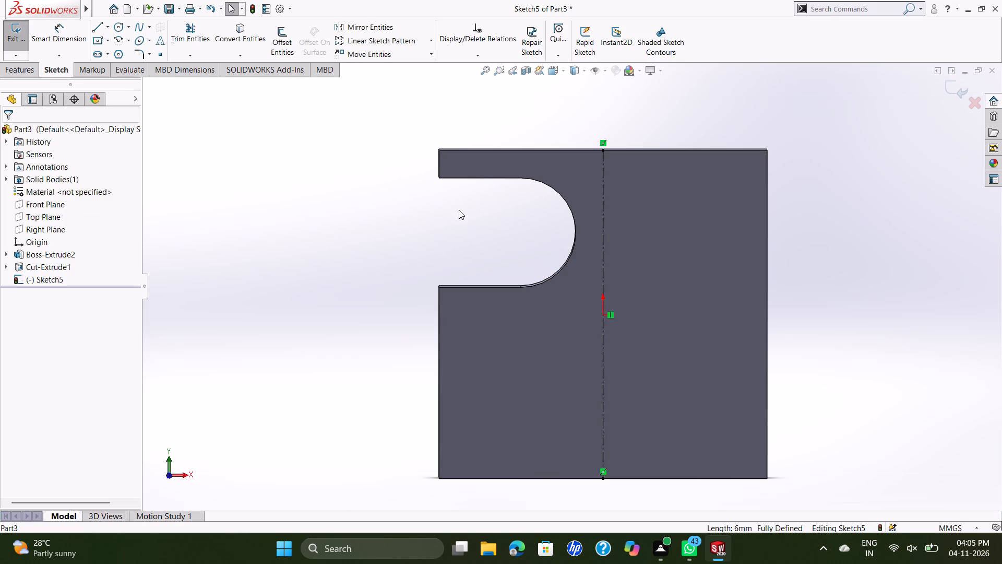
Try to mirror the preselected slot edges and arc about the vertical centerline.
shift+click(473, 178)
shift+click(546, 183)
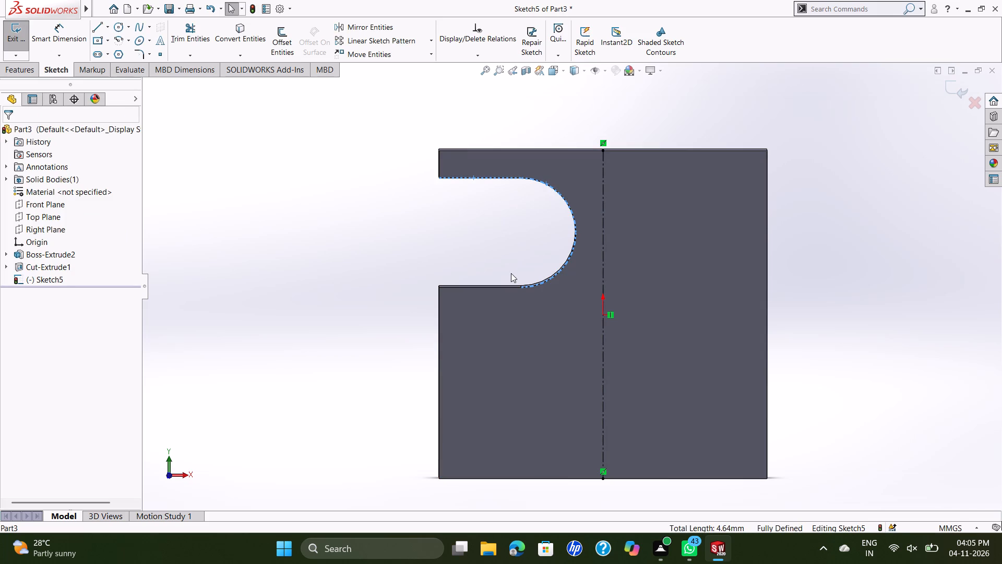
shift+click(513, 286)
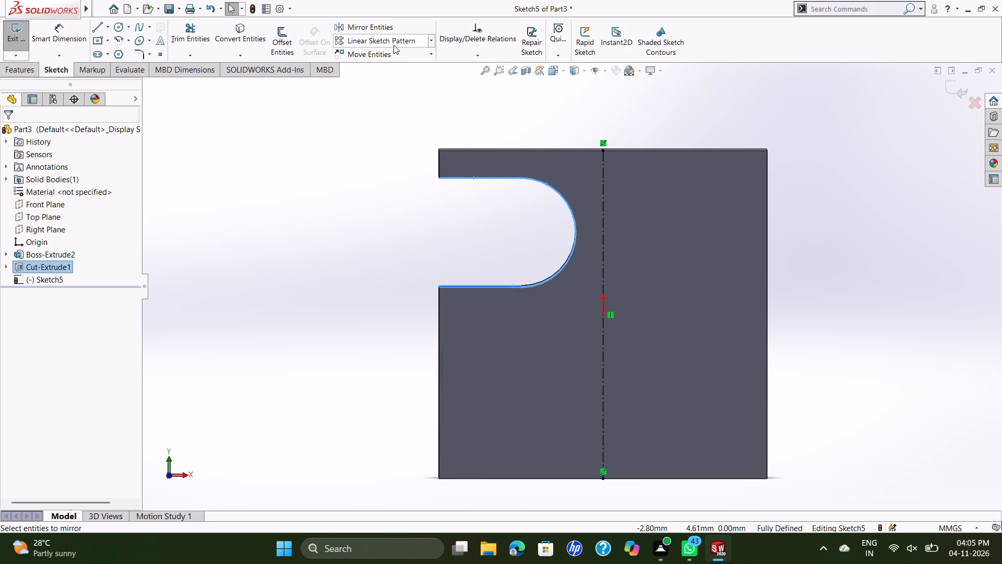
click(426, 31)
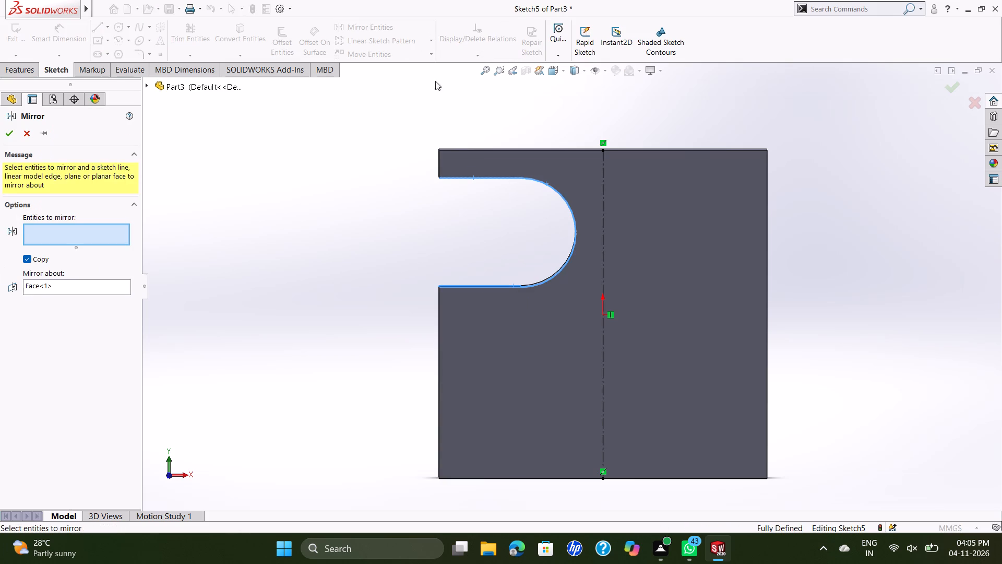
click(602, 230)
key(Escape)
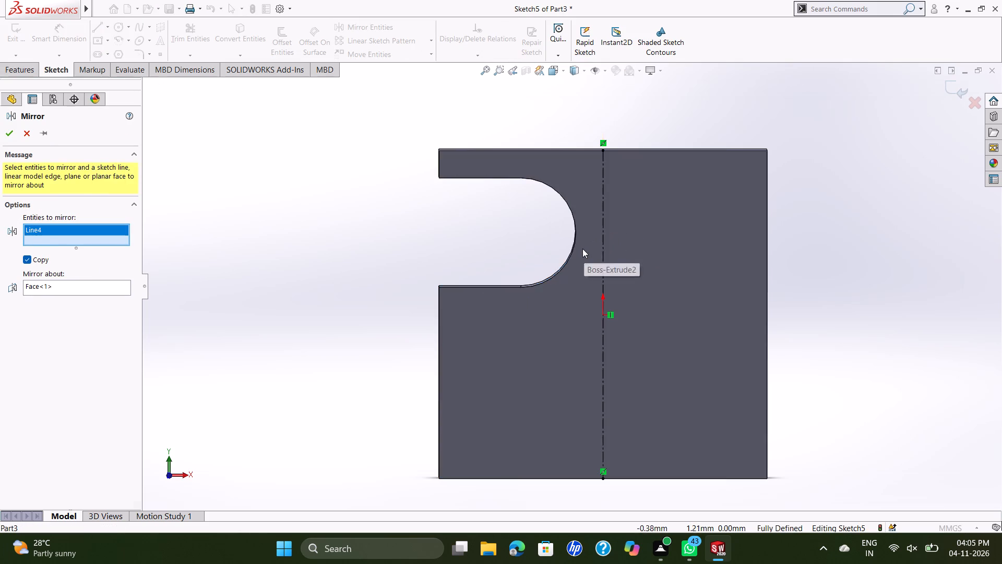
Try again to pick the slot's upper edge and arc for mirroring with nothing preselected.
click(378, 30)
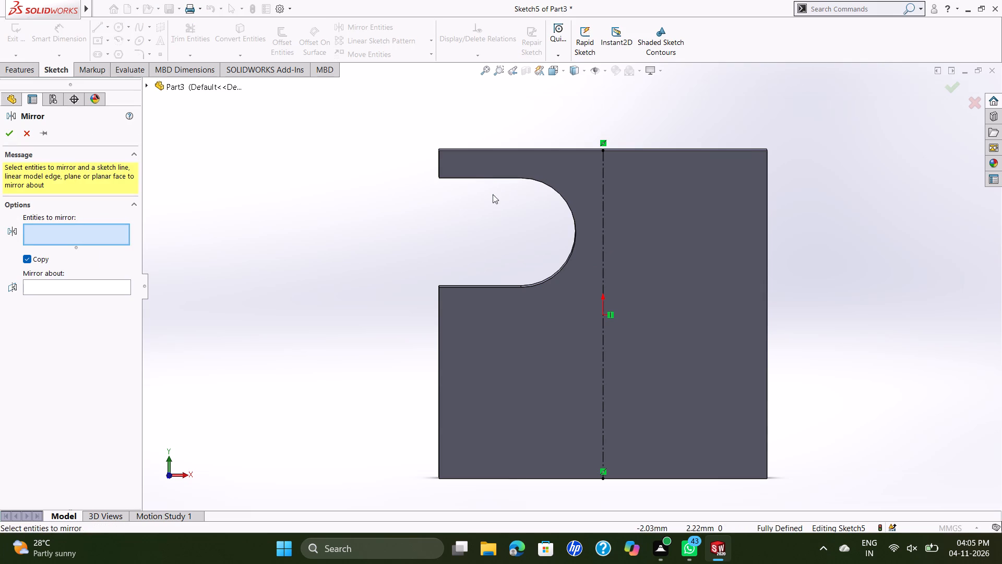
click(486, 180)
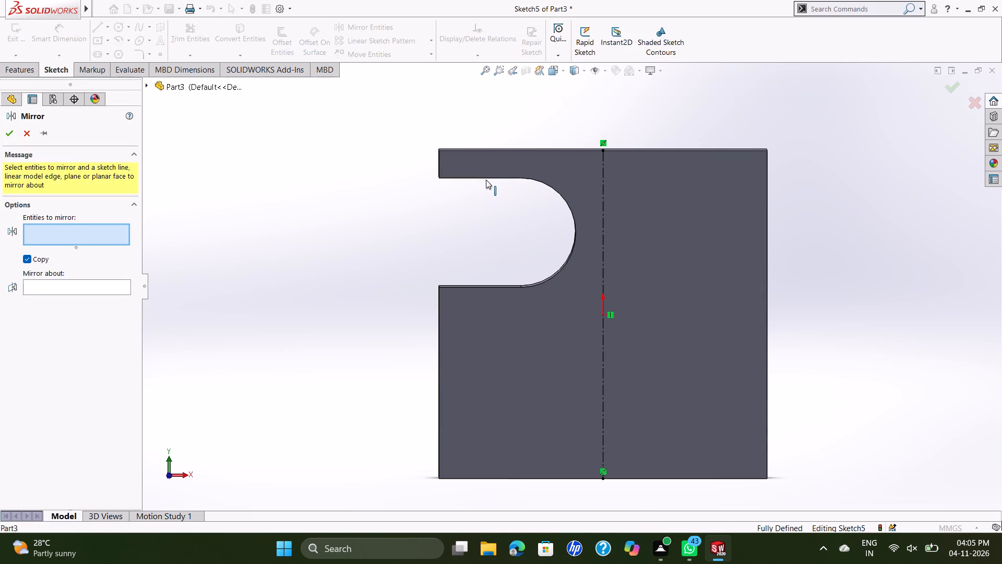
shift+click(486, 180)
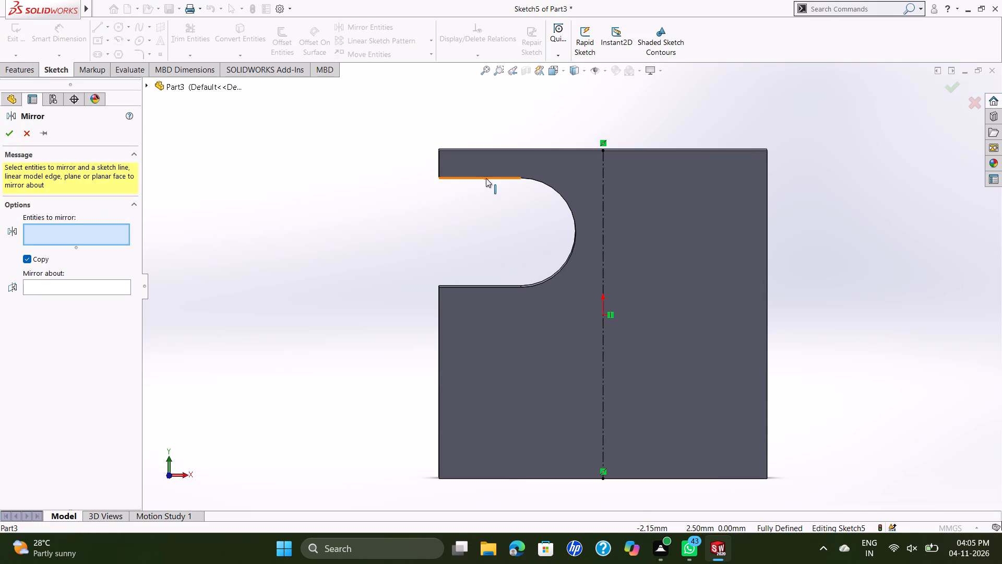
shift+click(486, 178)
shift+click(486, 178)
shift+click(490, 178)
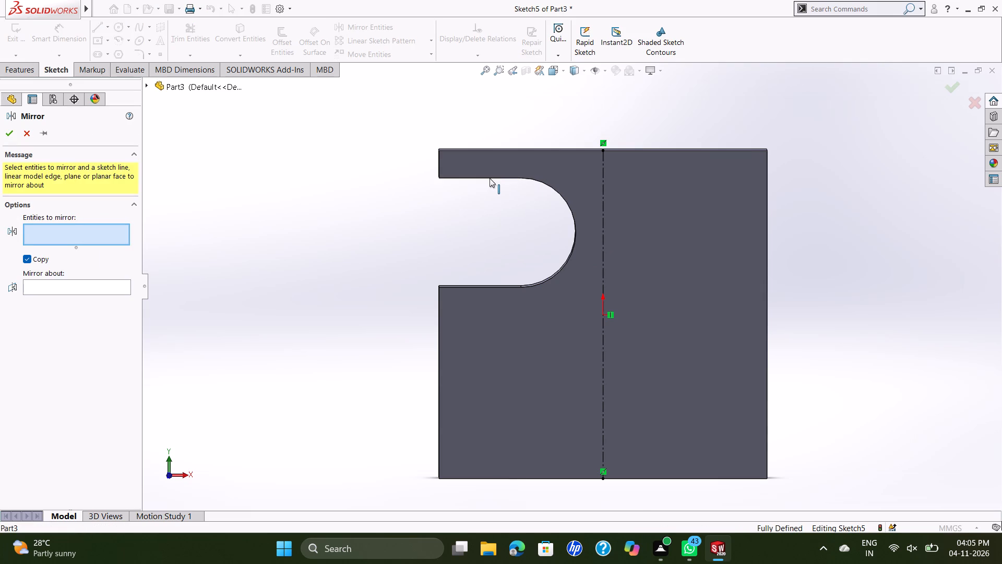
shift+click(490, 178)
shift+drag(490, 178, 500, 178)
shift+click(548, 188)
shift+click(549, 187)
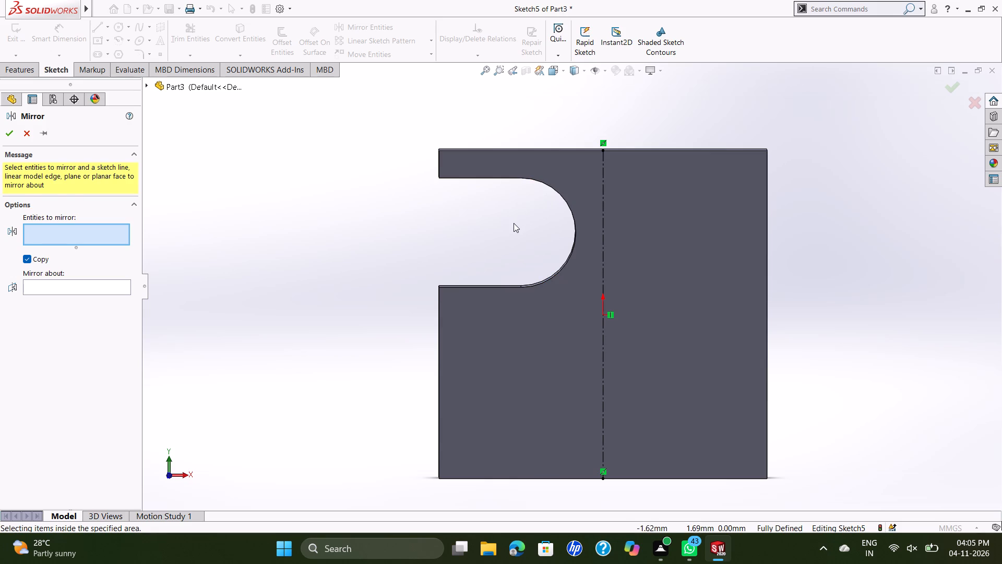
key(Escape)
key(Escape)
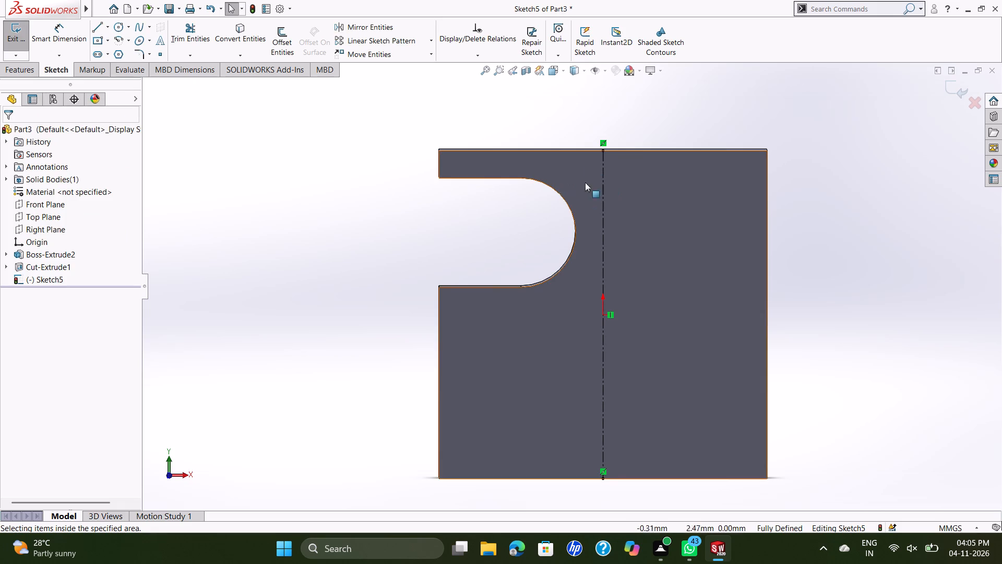
Undo the centerline, the lower circle sketch and the slot cut, back to editing the slot's sketch.
scroll(572, 219, down, 2)
scroll(574, 300, up, 2)
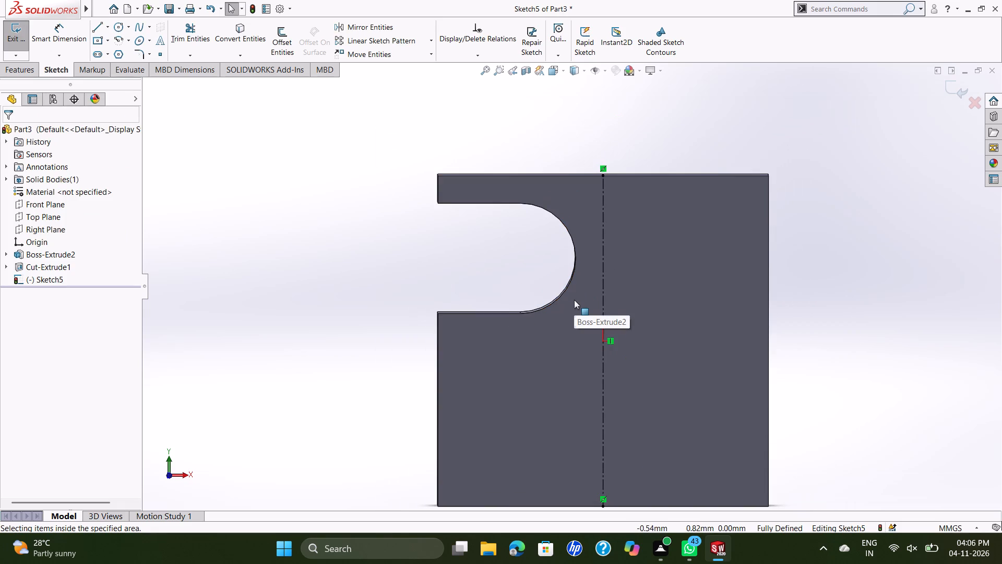
scroll(572, 303, down, 2)
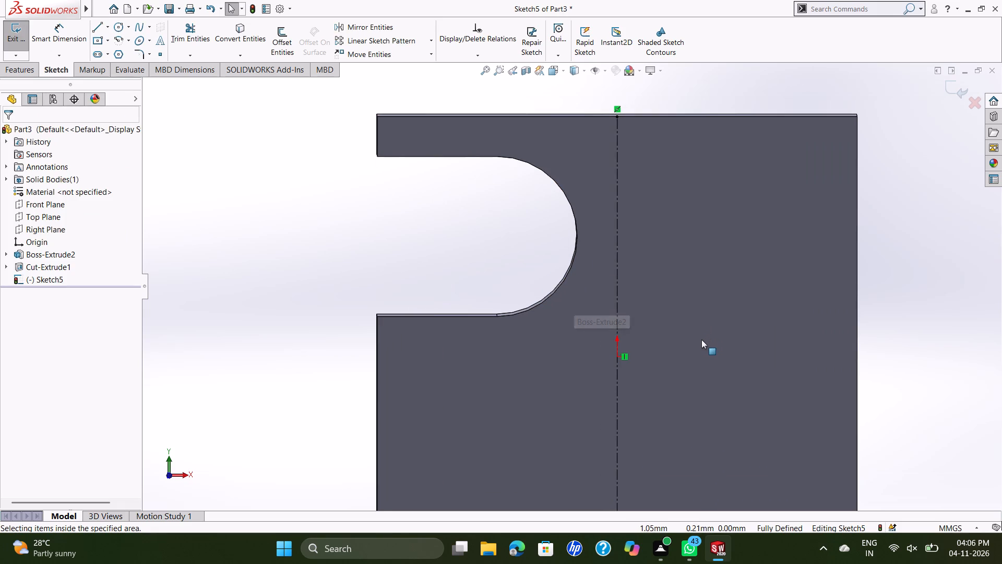
key(ctrl+z)
key(ctrl+z)
key(ctrl+z)
key(ctrl+z)
key(ctrl+z)
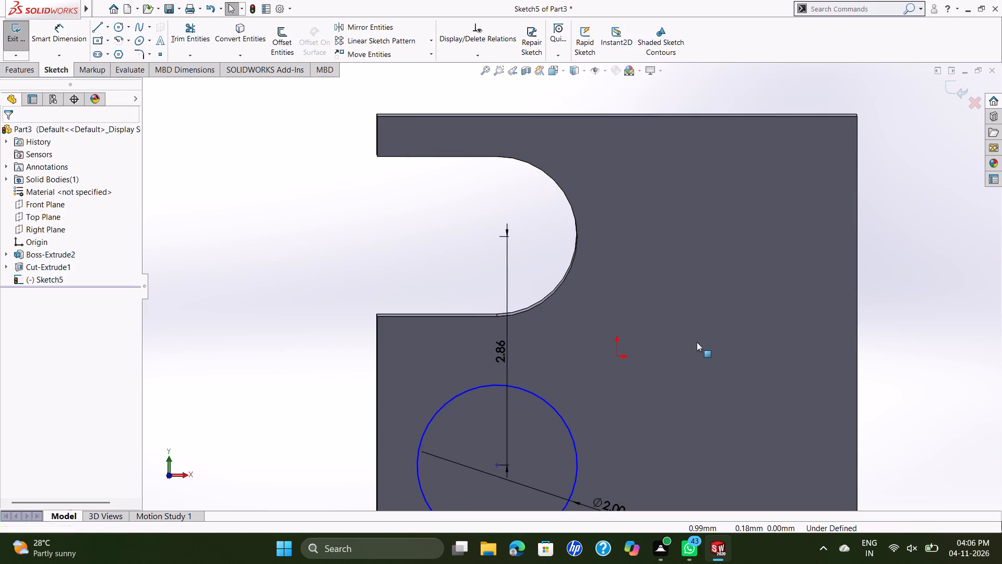
key(ctrl+z)
key(ctrl+z)
key(ctrl+z)
key(ctrl+z)
key(ctrl+z)
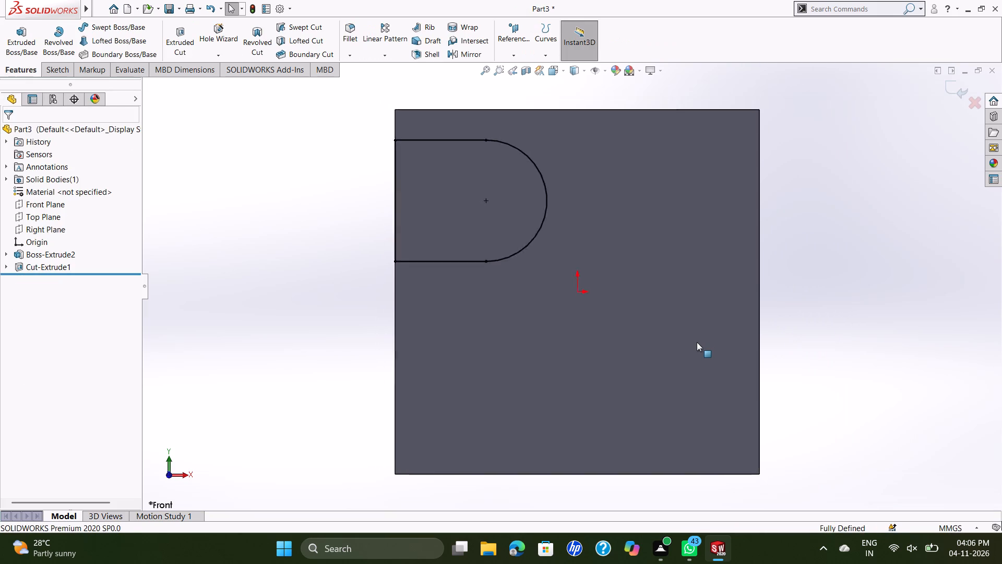
key(ctrl+z)
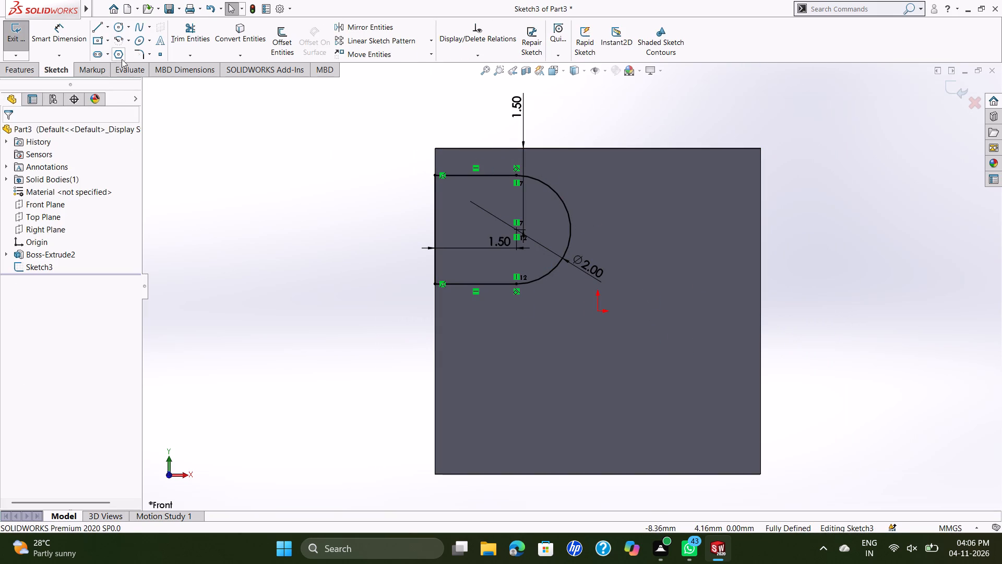
Sketch a vertical 6 mm centerline from the midpoint of the plate's bottom edge to the midpoint of its top edge.
click(113, 24)
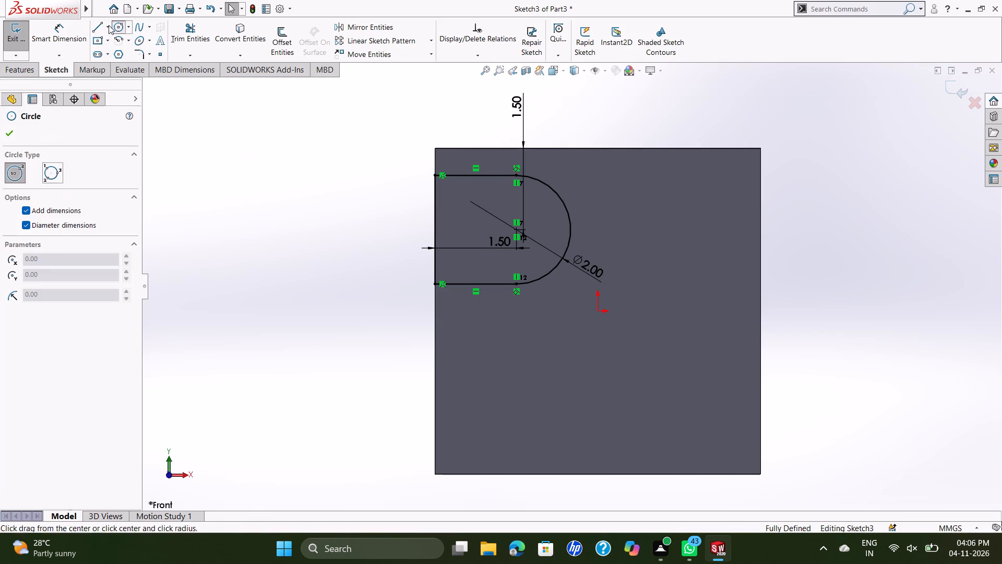
click(108, 25)
click(108, 28)
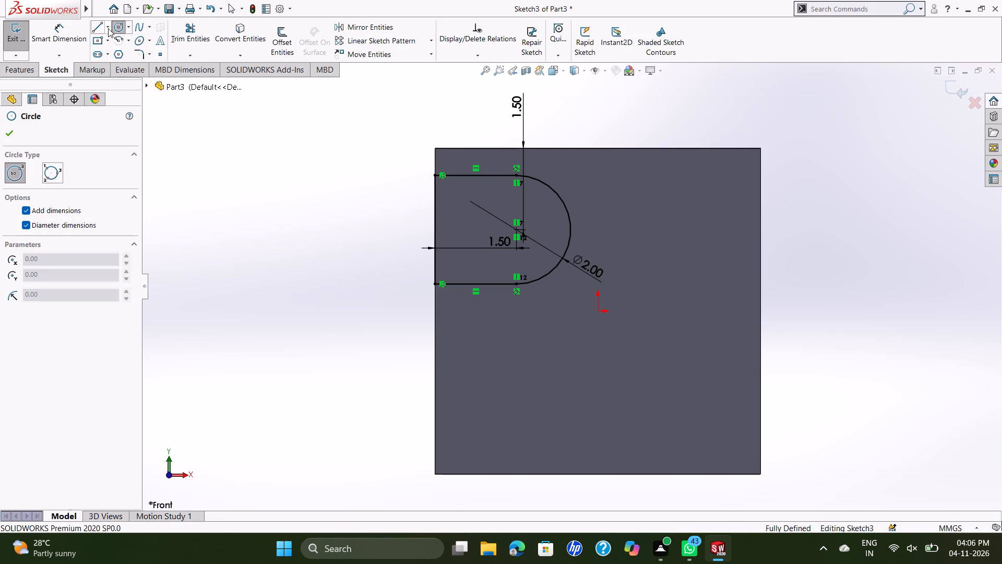
click(108, 28)
click(116, 54)
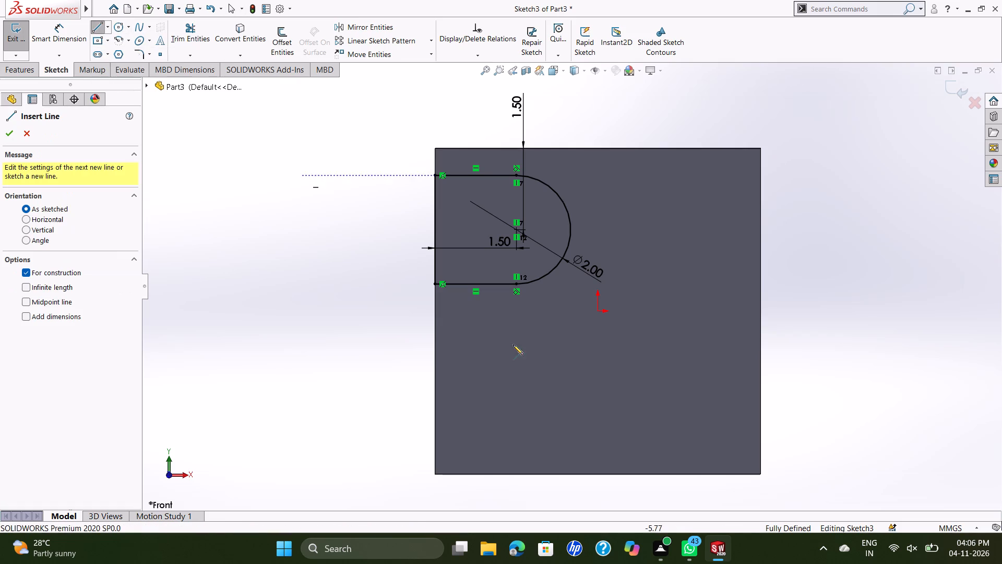
click(599, 473)
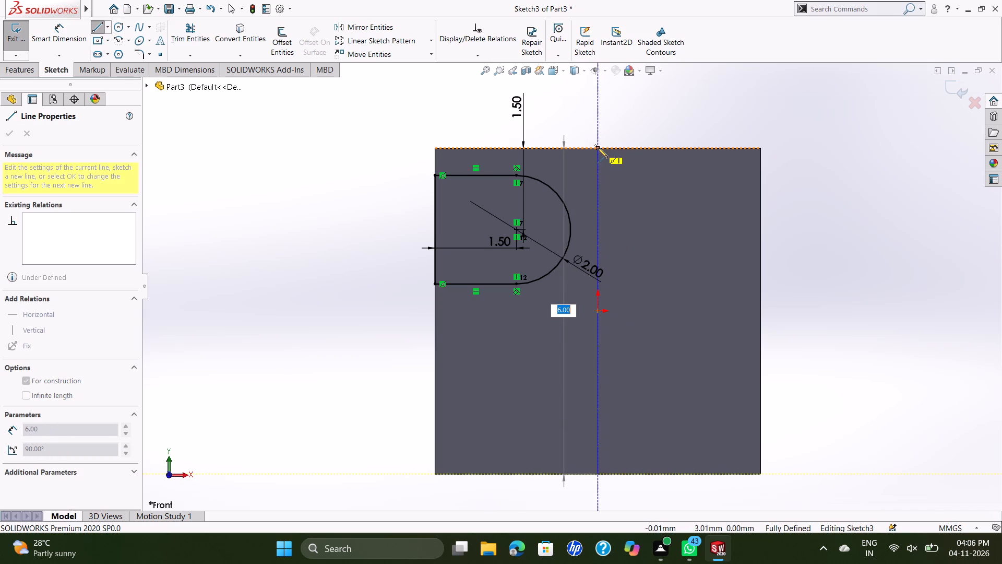
click(598, 148)
key(Escape)
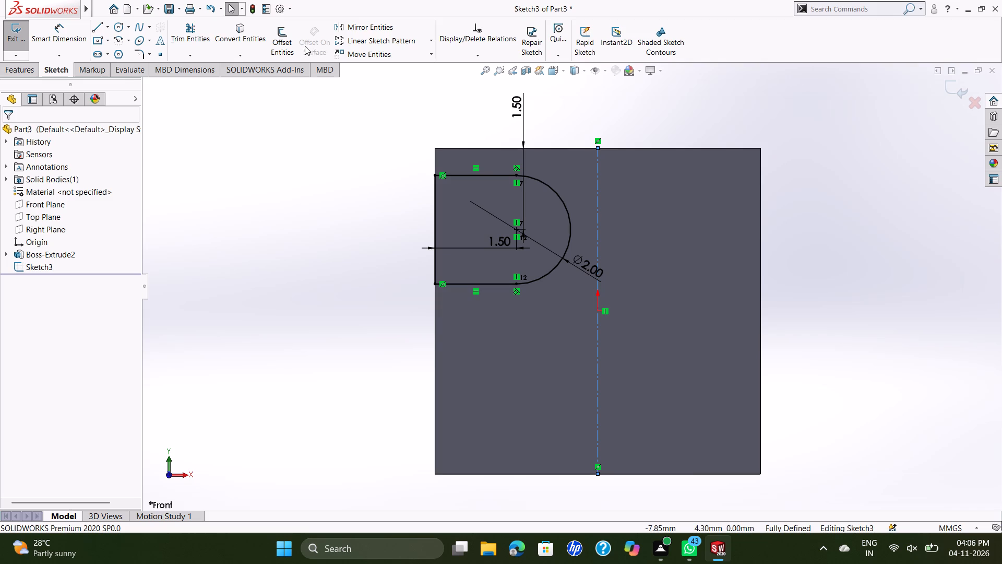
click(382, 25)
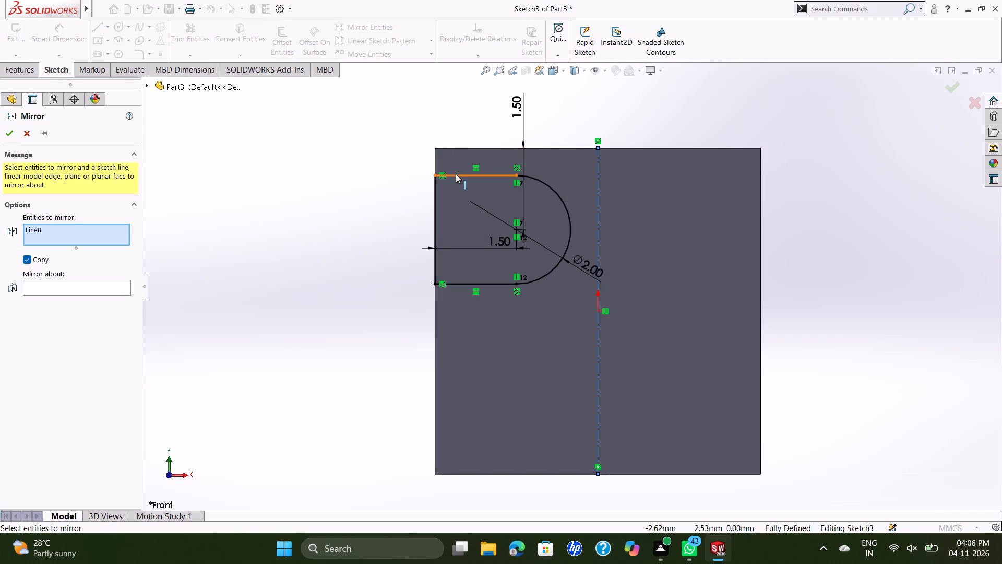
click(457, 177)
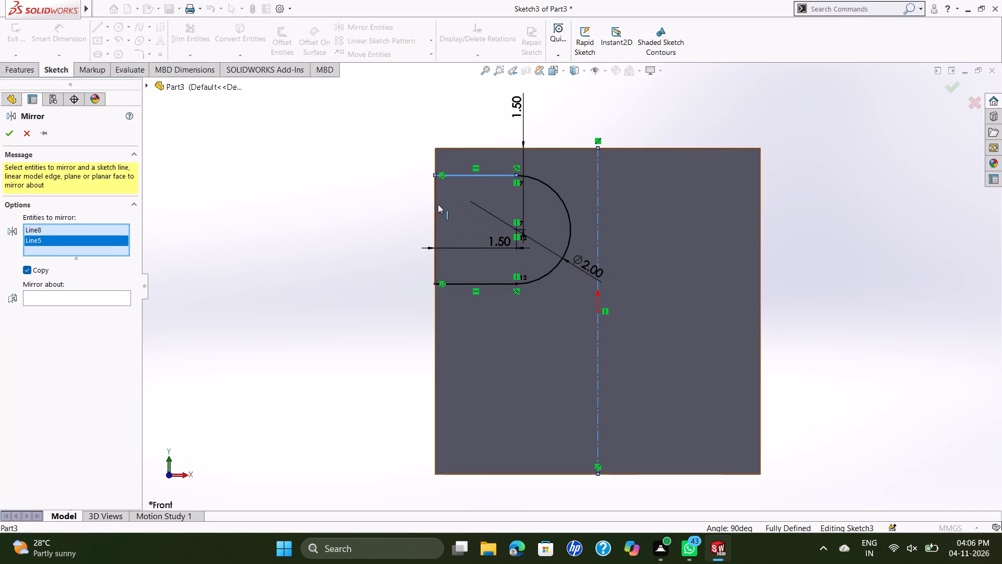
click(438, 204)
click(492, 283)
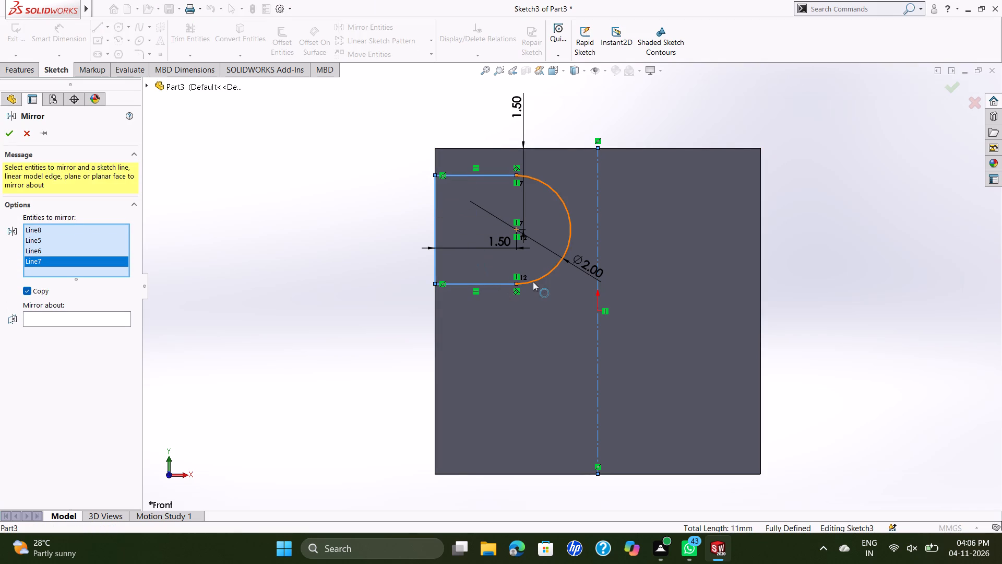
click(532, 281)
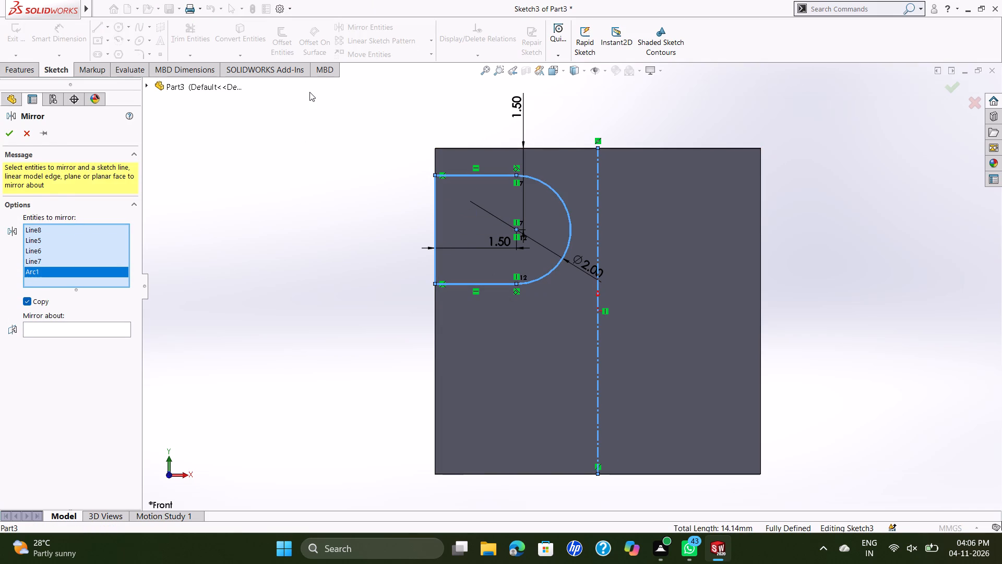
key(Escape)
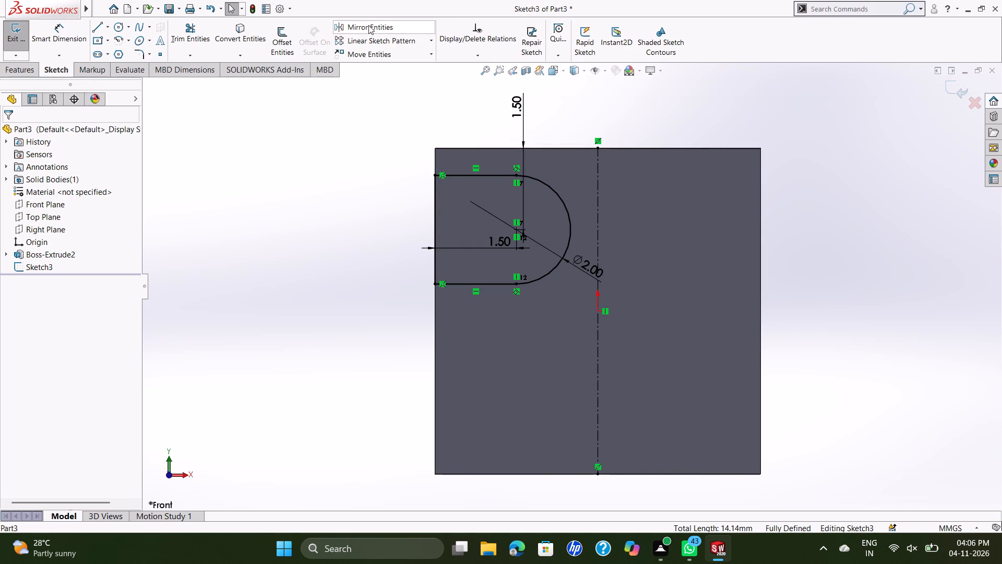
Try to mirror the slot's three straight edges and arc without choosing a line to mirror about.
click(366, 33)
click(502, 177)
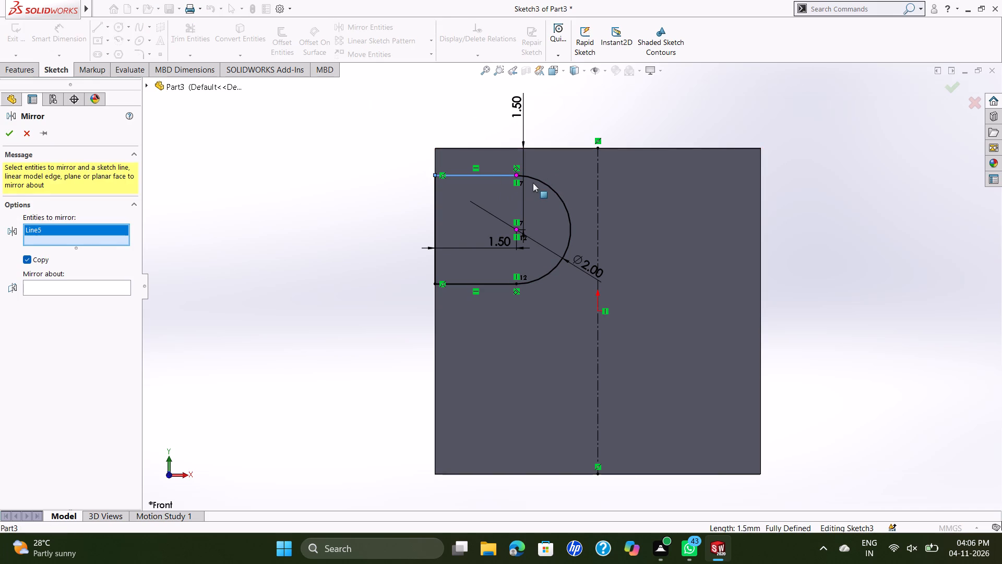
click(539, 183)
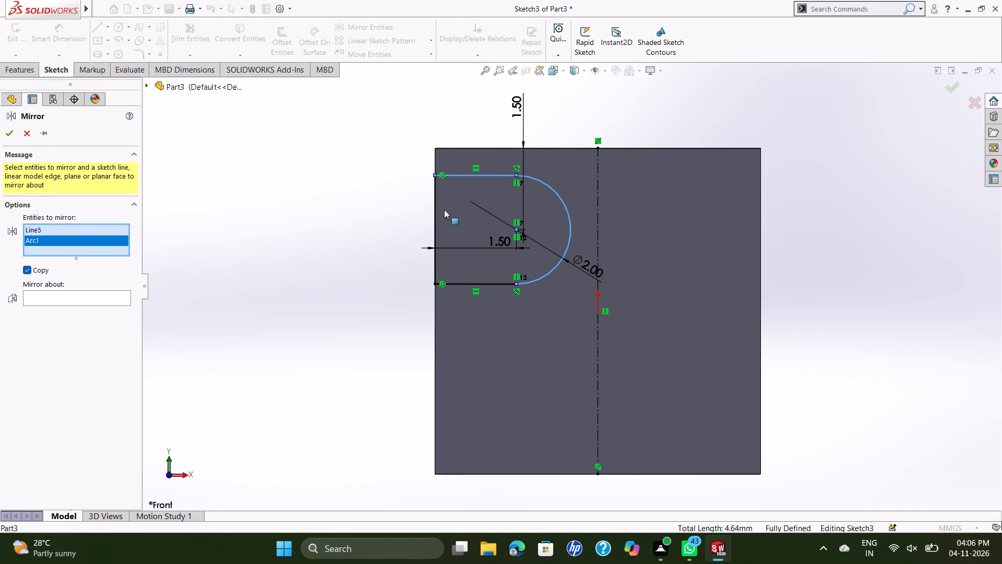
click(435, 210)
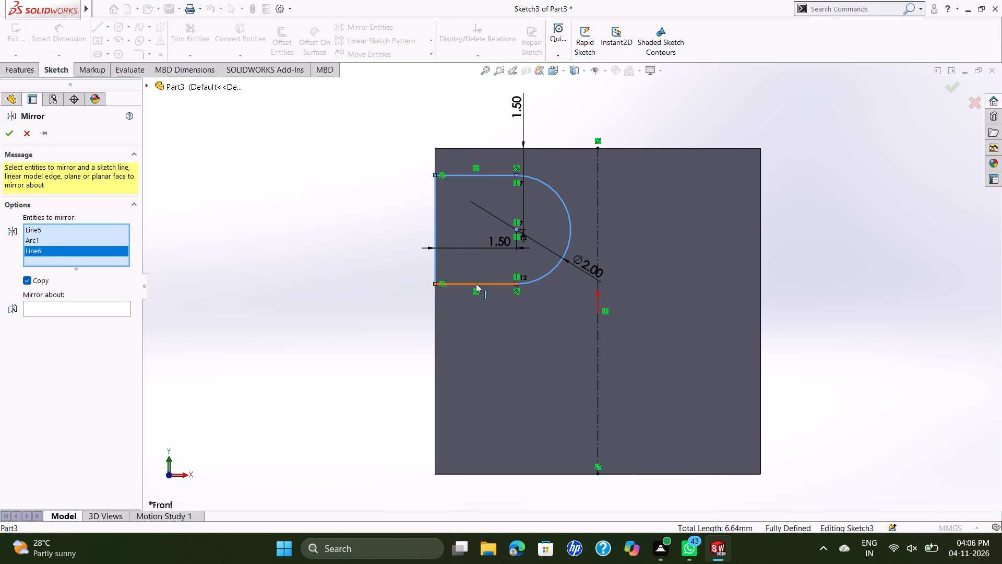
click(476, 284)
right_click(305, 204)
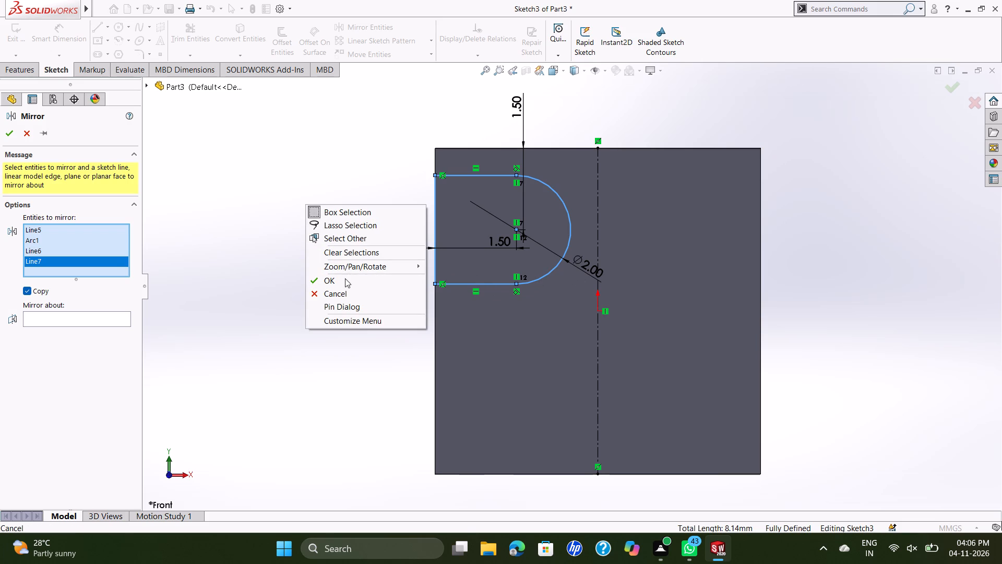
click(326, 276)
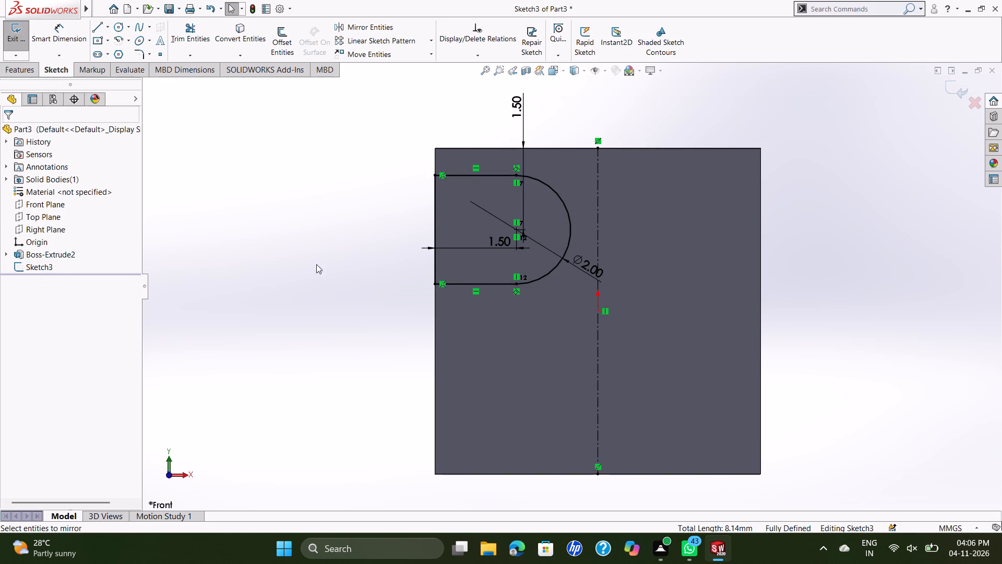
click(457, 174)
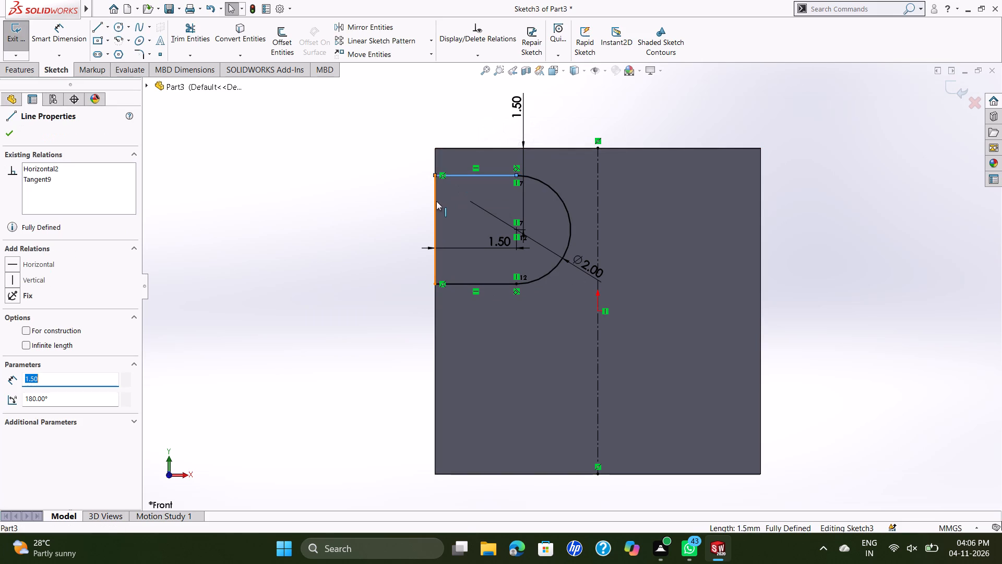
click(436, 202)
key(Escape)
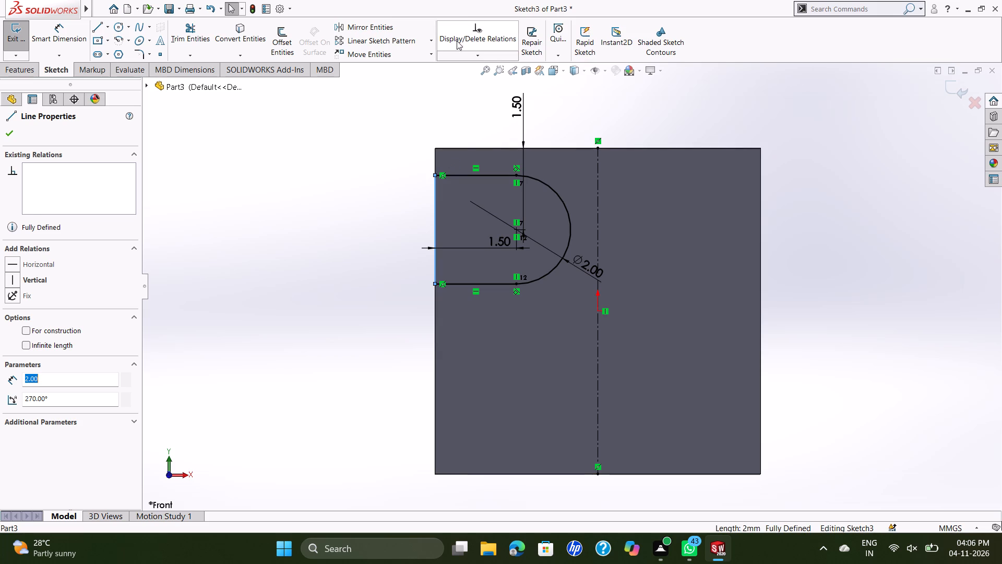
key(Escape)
Mirror the slot's three straight edges and arc about the vertical centerline, keeping the original as a copy.
click(369, 29)
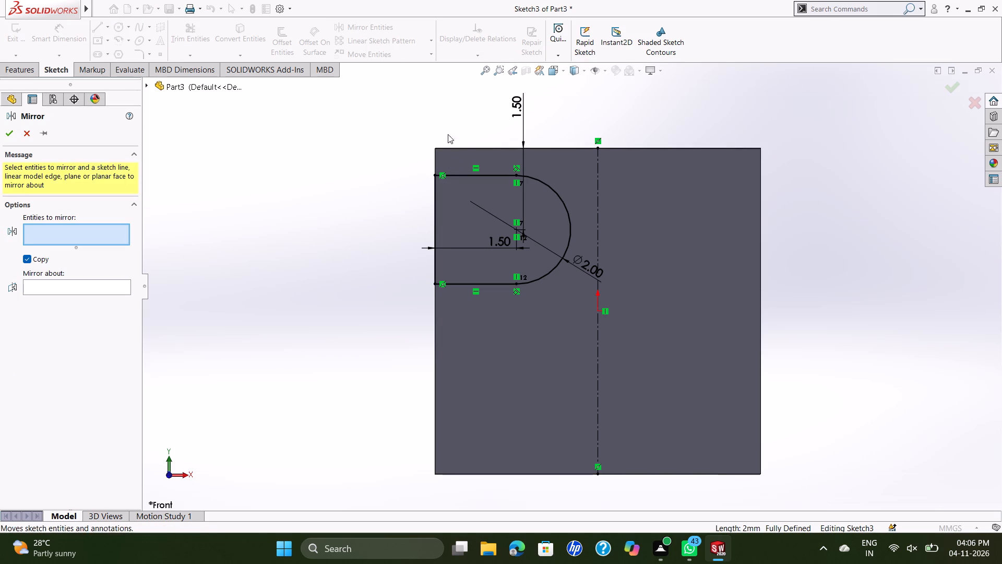
click(435, 215)
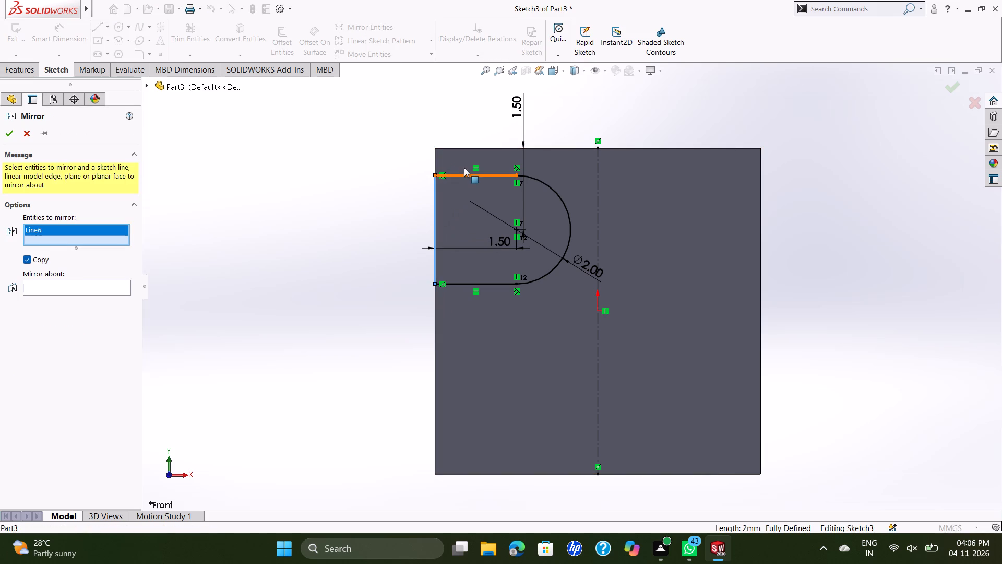
click(467, 176)
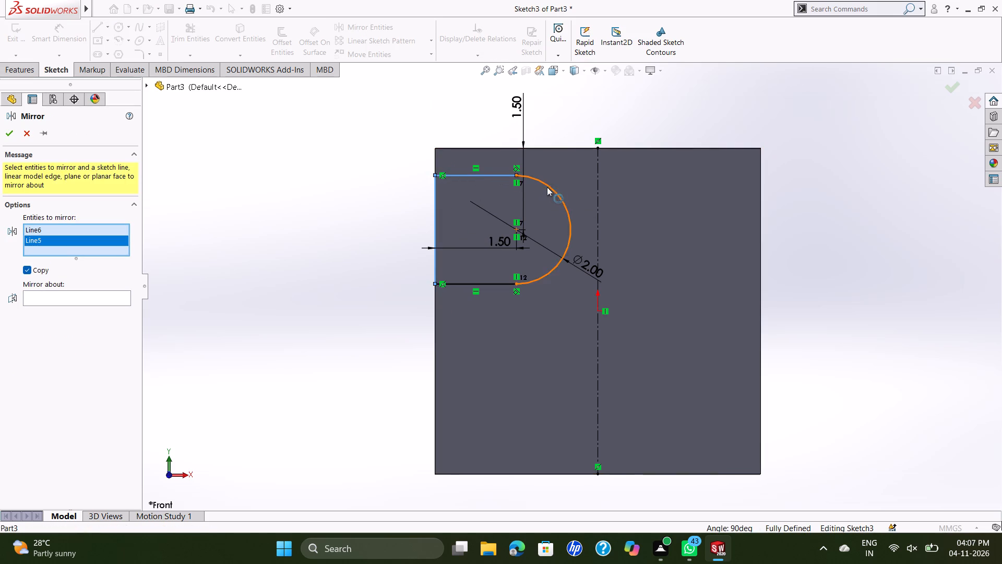
click(551, 188)
click(496, 283)
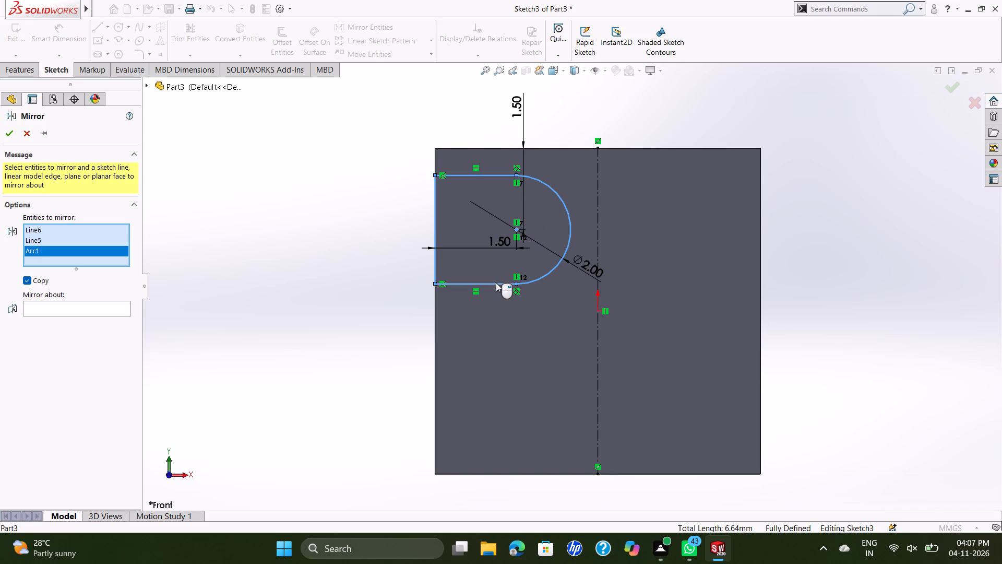
click(107, 313)
click(596, 291)
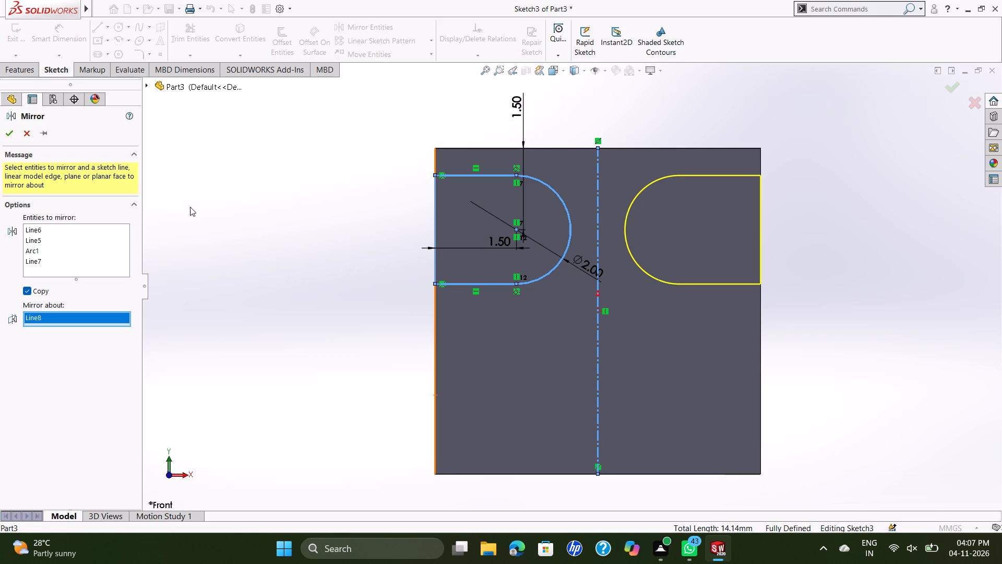
click(13, 135)
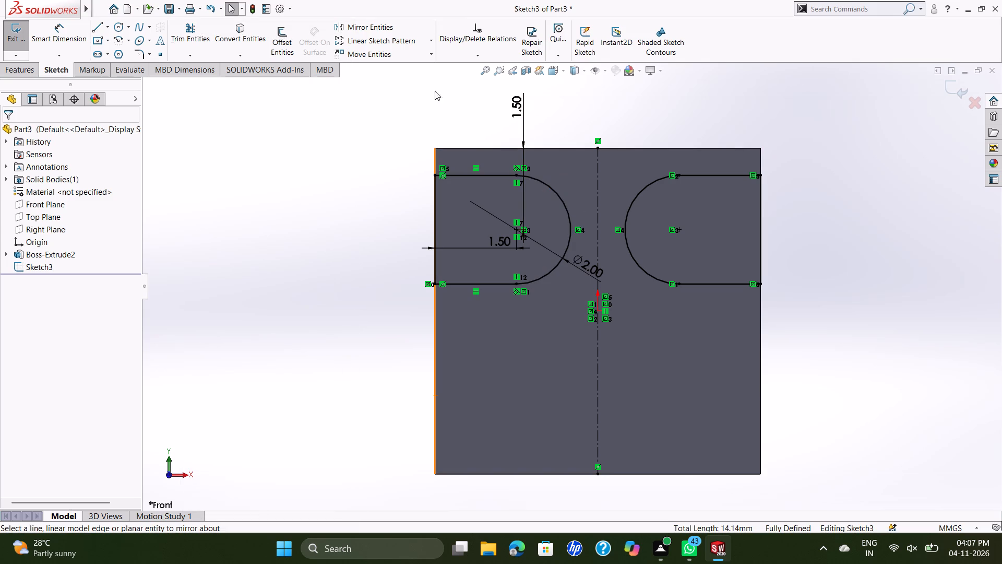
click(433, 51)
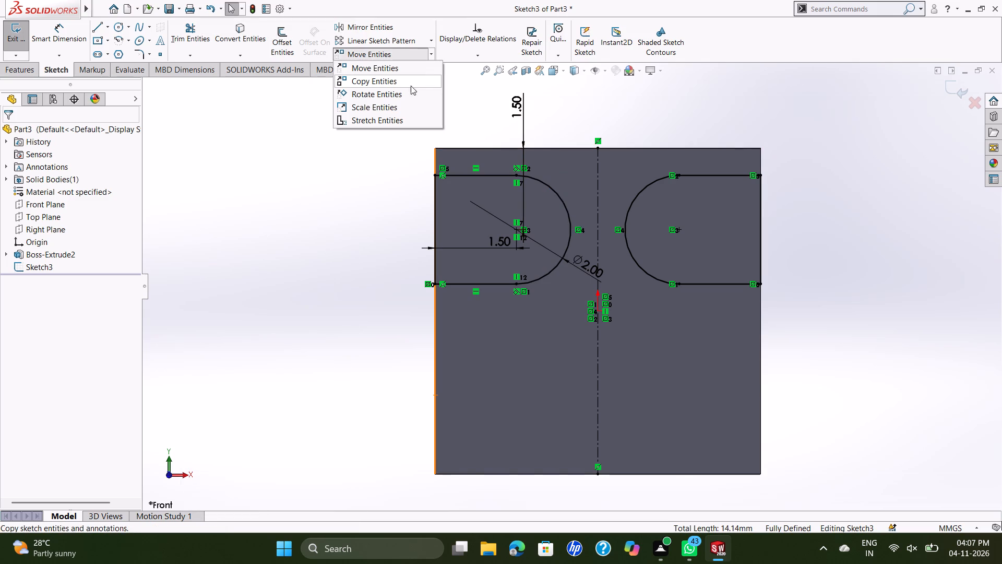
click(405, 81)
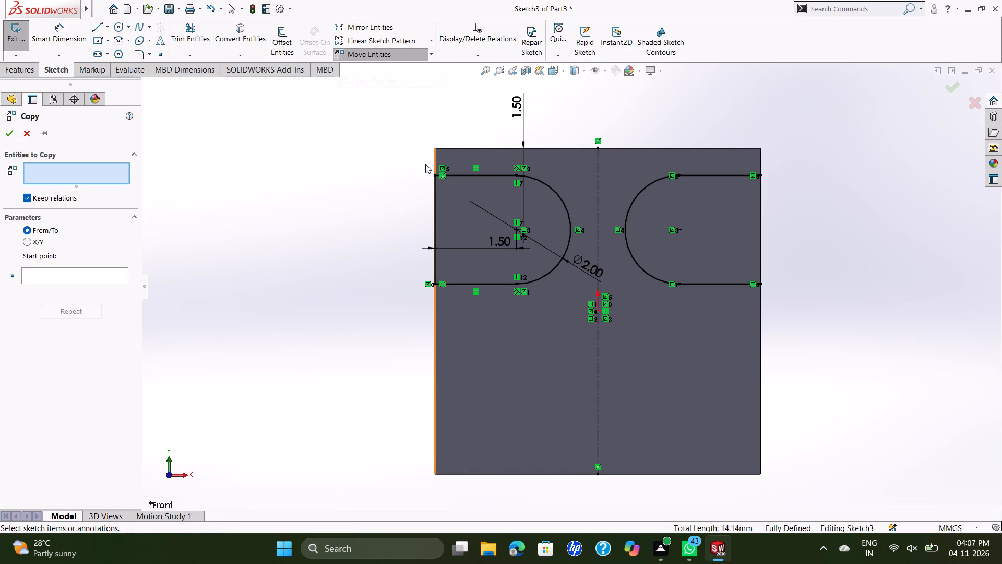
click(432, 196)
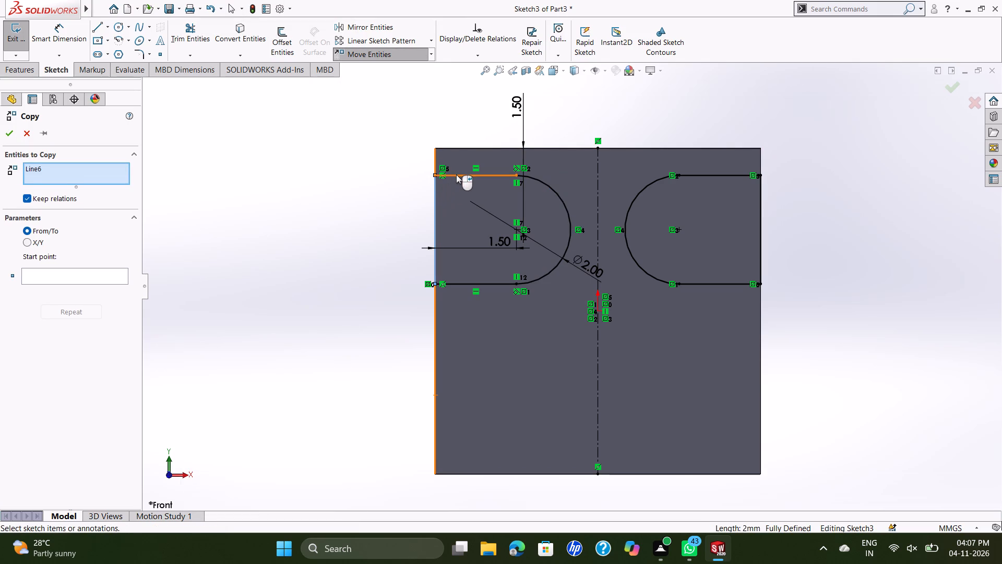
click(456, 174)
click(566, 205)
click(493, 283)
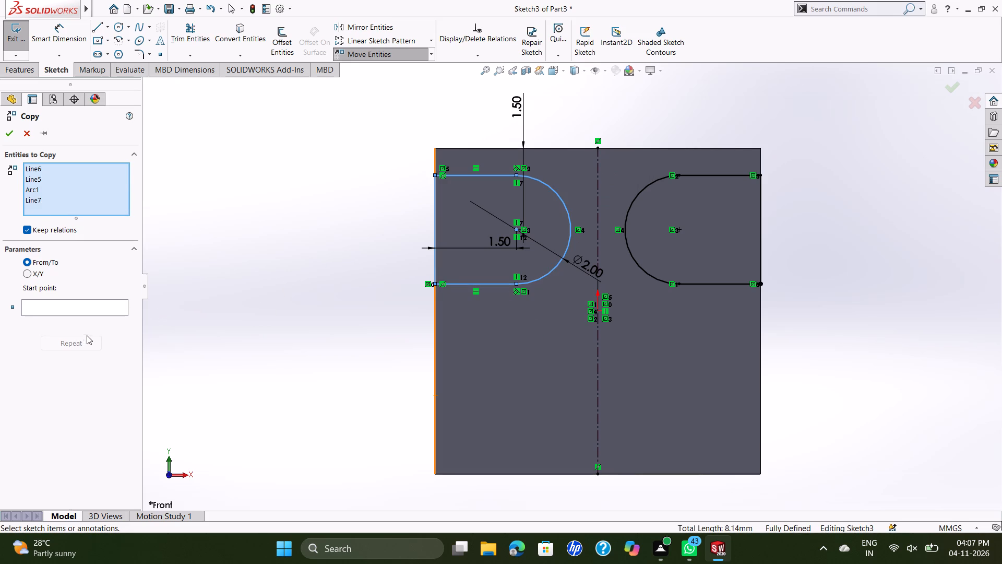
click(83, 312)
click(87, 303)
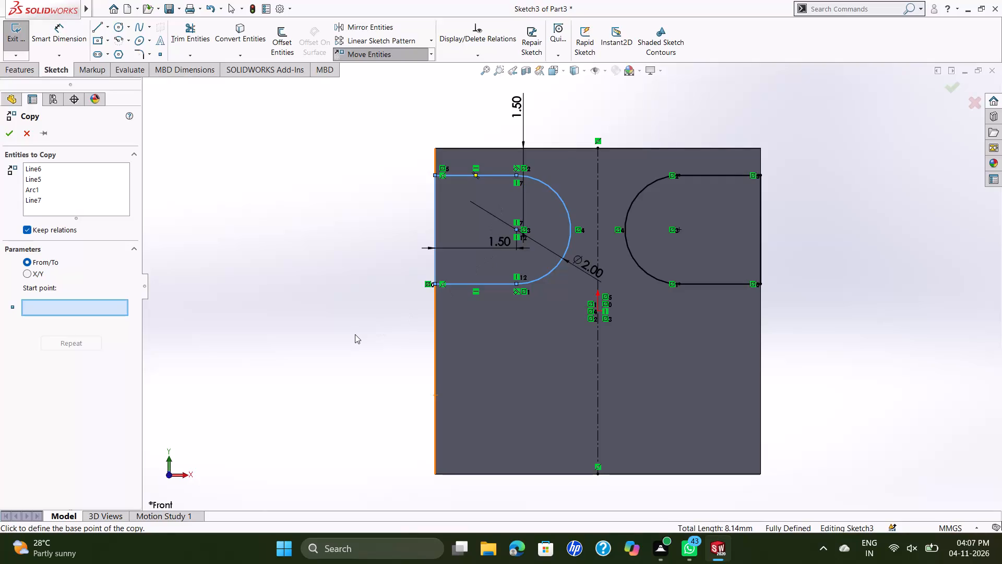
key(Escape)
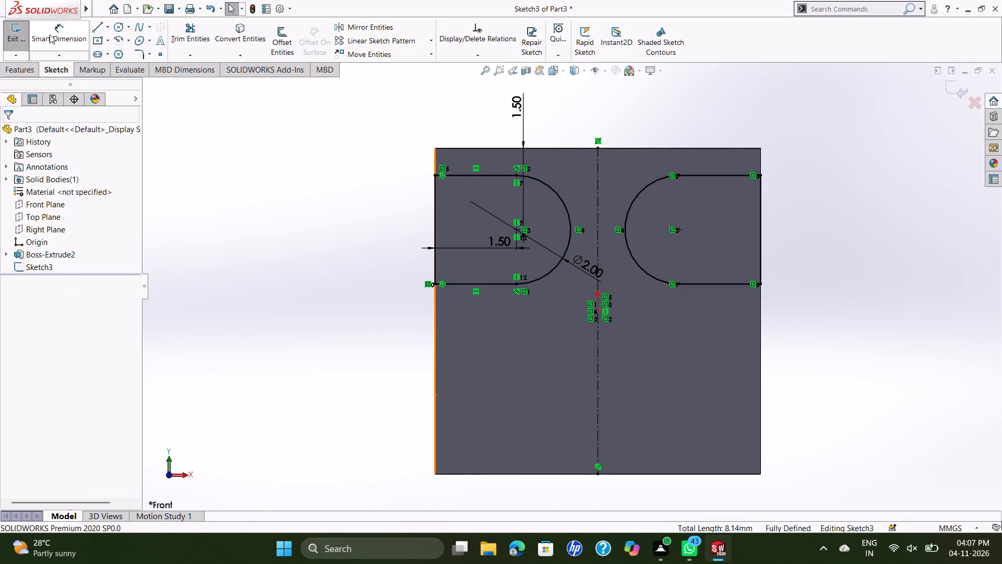
Sketch a horizontal 6 mm centerline from the midpoint of the plate's left edge to the midpoint of its right edge.
click(108, 28)
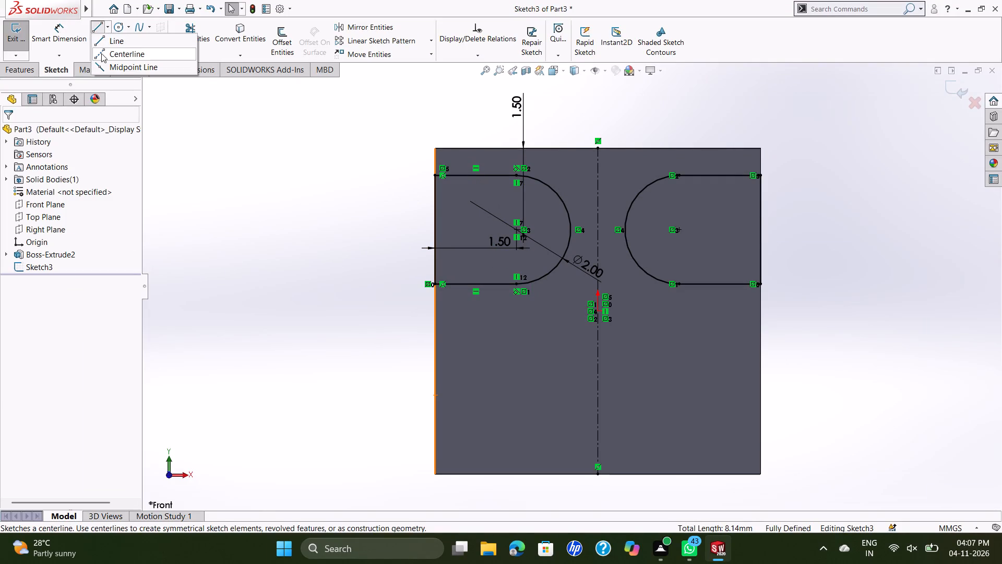
click(103, 55)
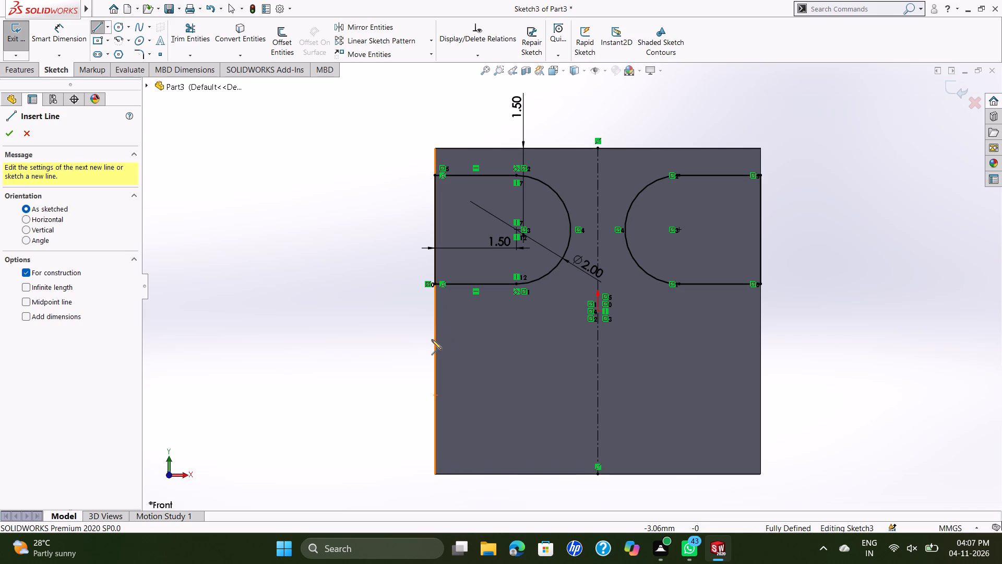
click(434, 311)
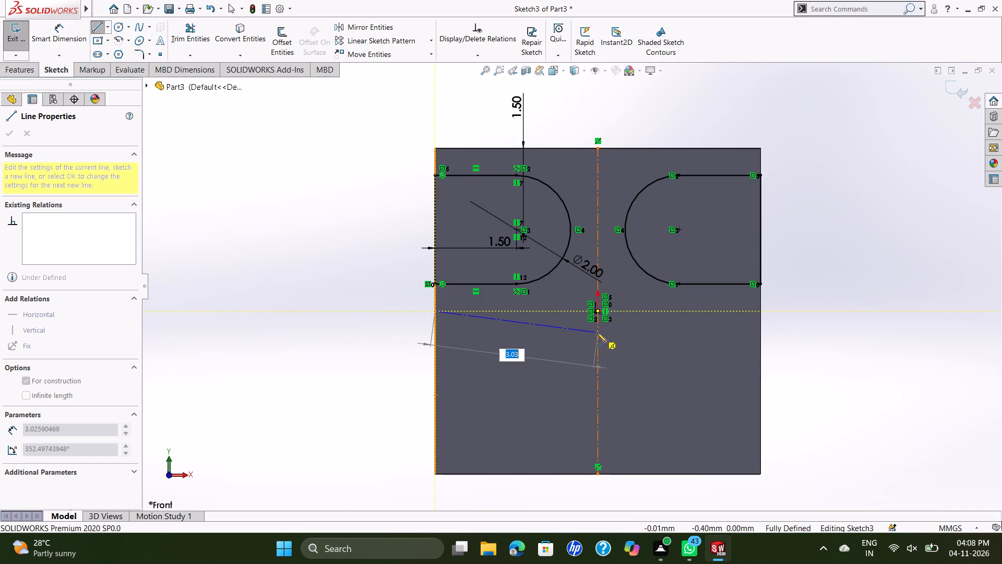
right_click(3, 563)
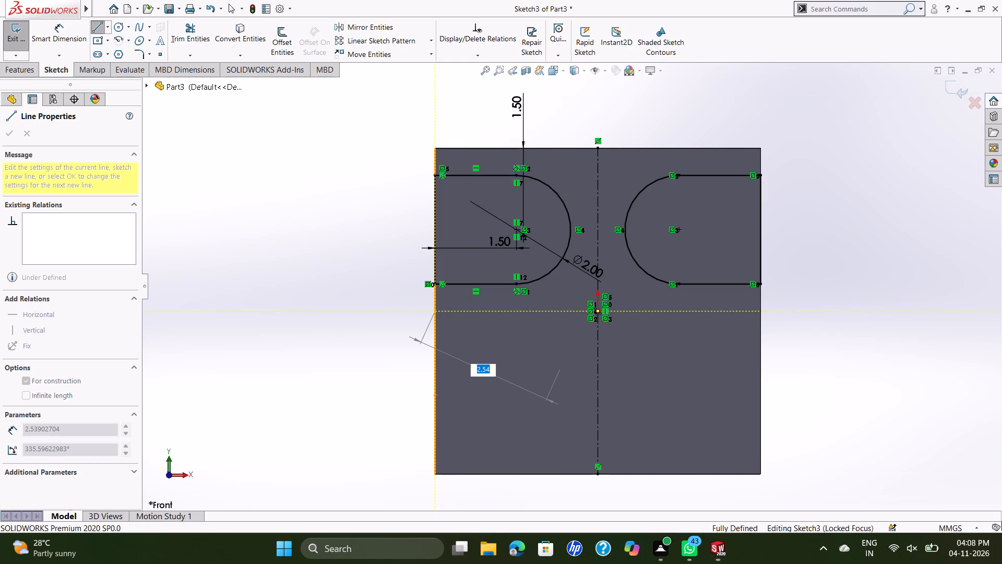
right_click(18, 563)
right_click(18, 563)
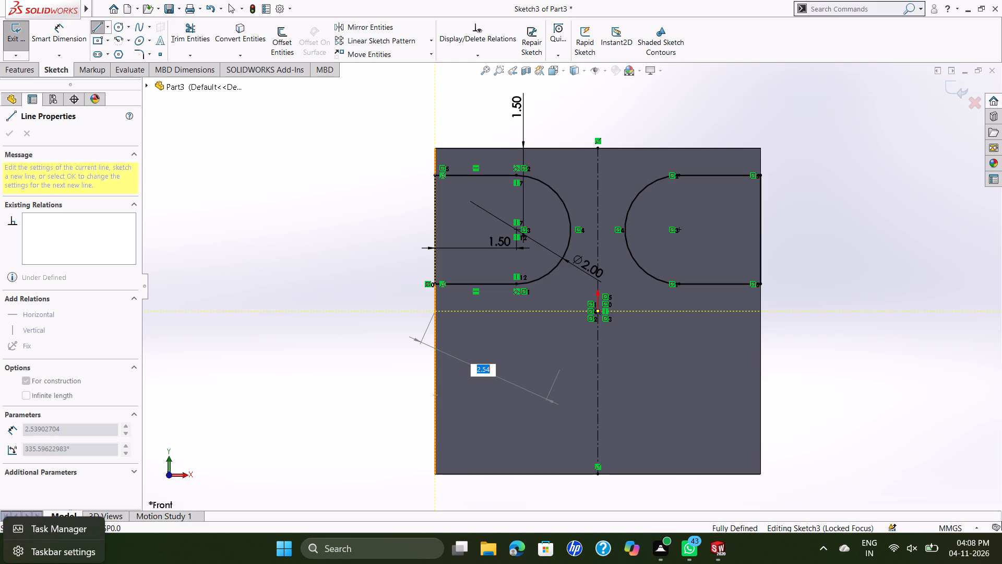
right_drag(56, 563, 90, 563)
right_drag(90, 563, 97, 563)
right_drag(97, 563, 123, 563)
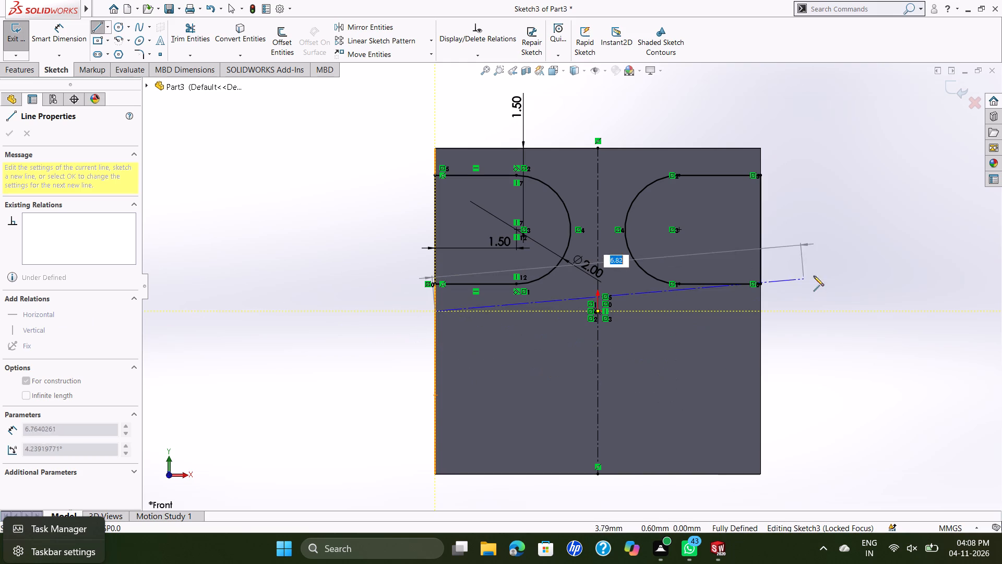
click(759, 311)
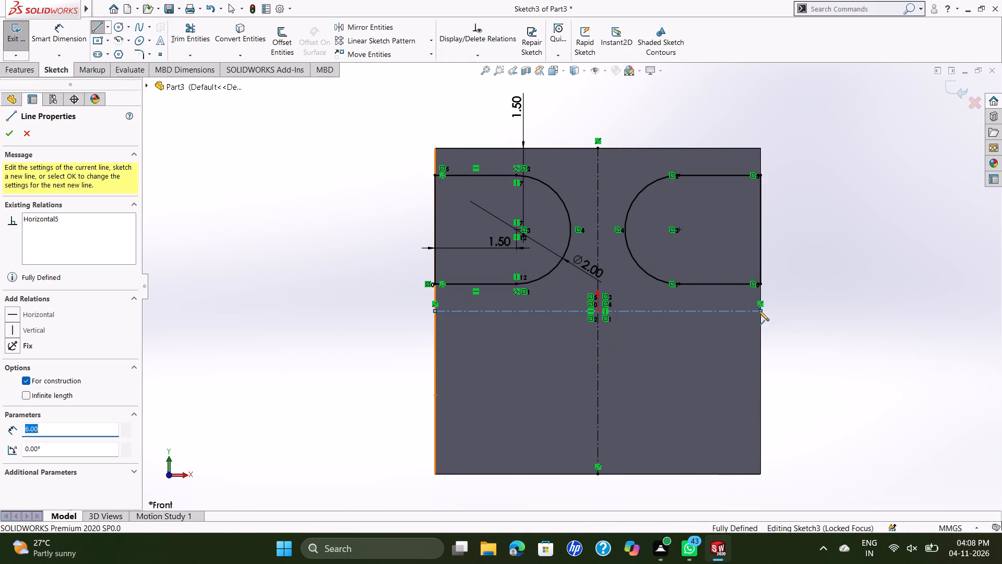
key(Escape)
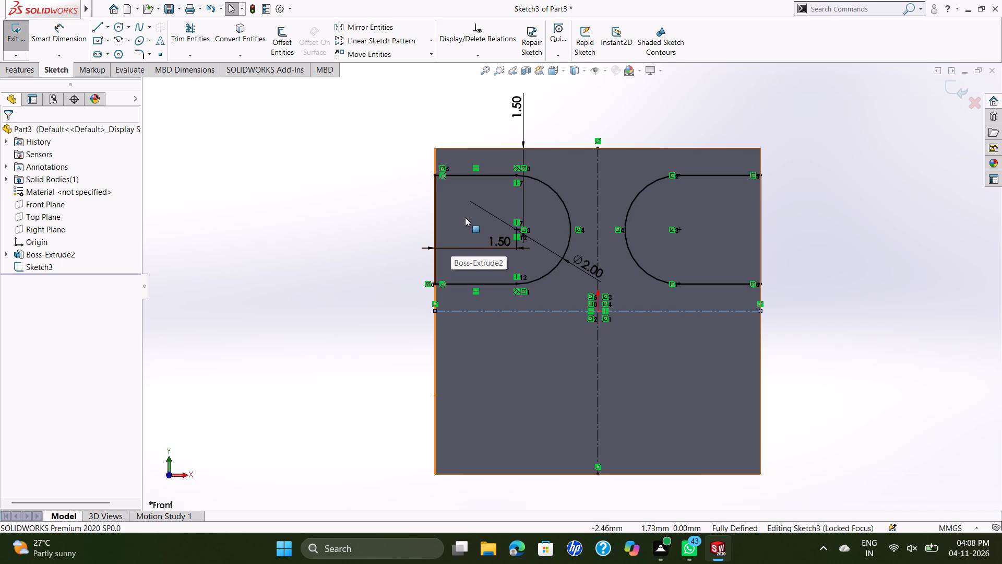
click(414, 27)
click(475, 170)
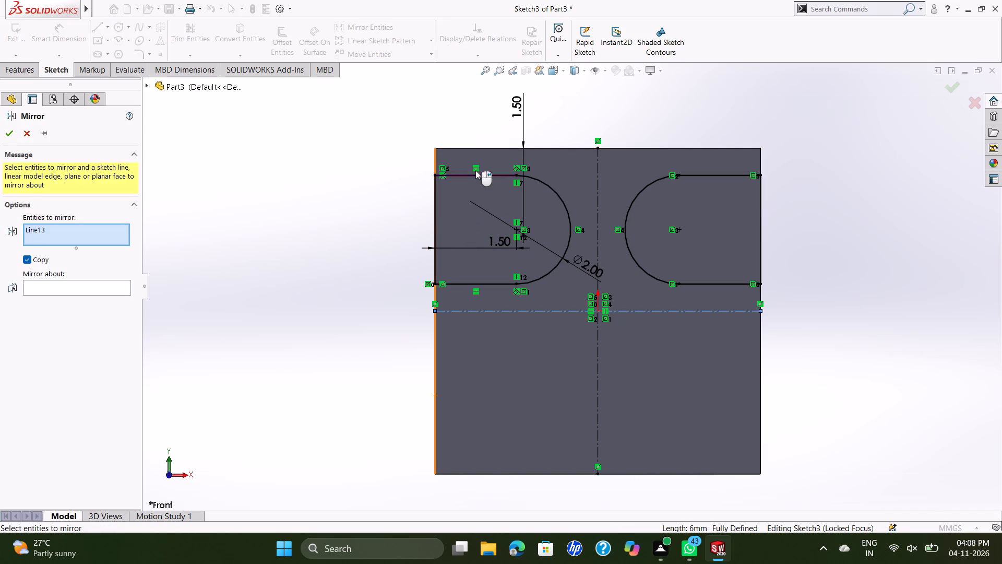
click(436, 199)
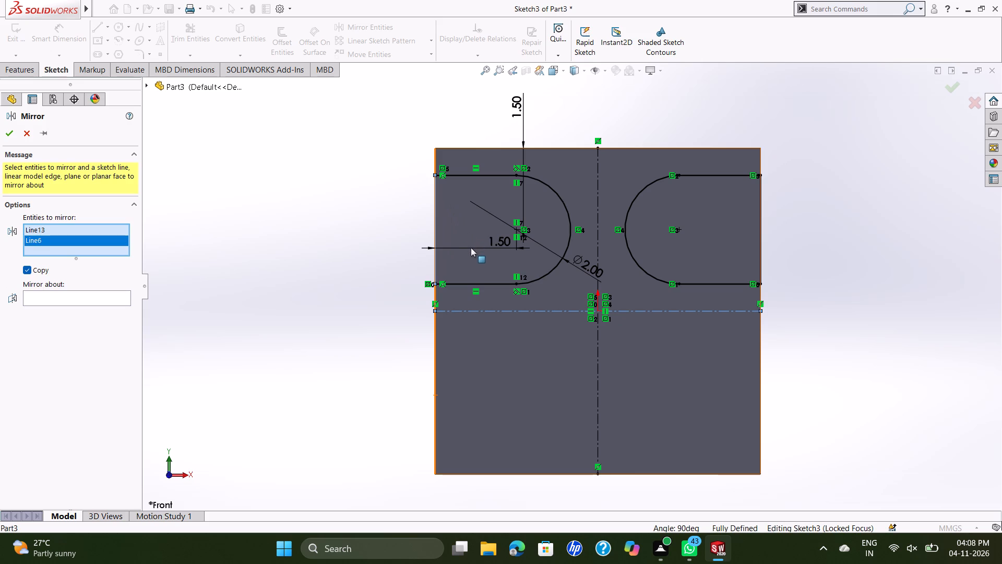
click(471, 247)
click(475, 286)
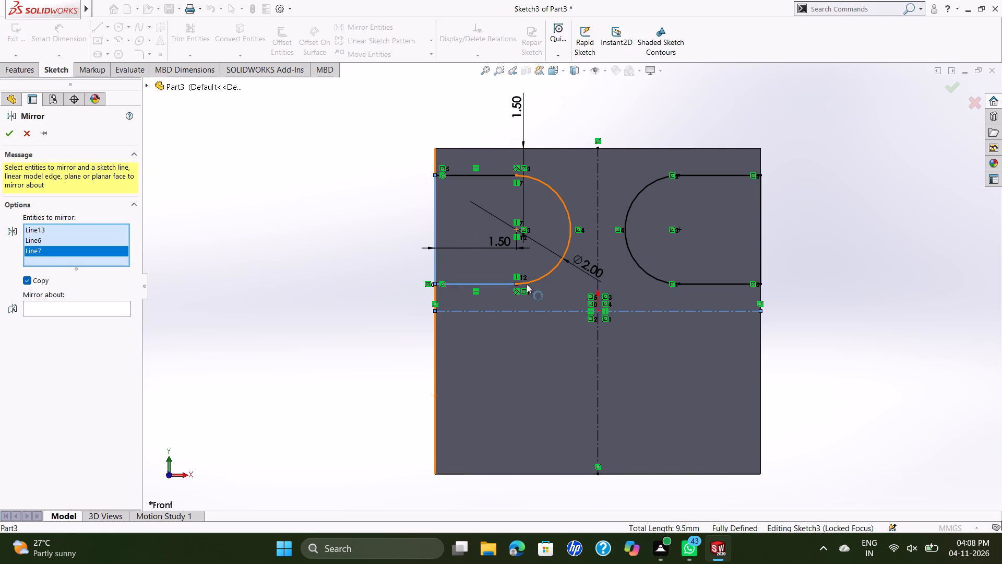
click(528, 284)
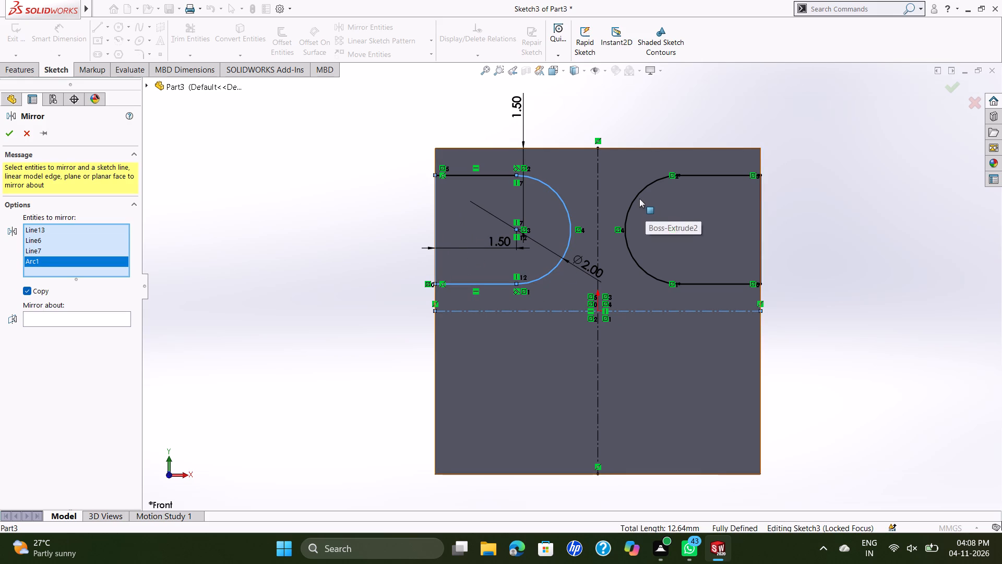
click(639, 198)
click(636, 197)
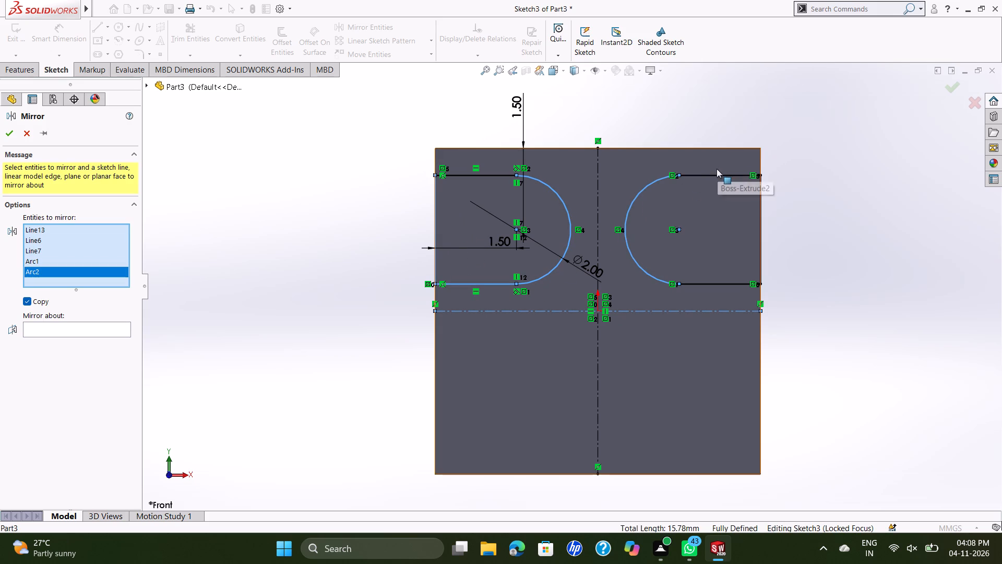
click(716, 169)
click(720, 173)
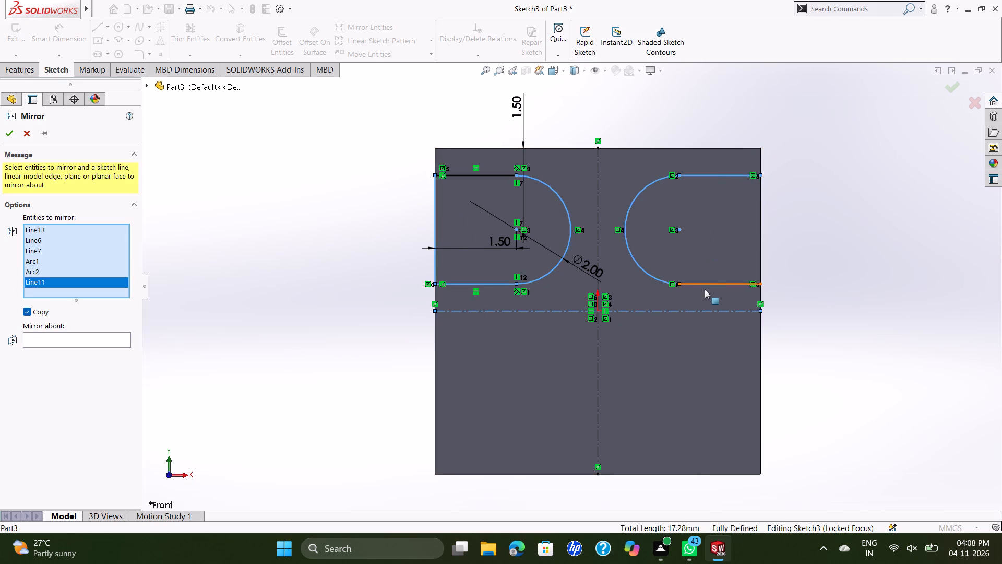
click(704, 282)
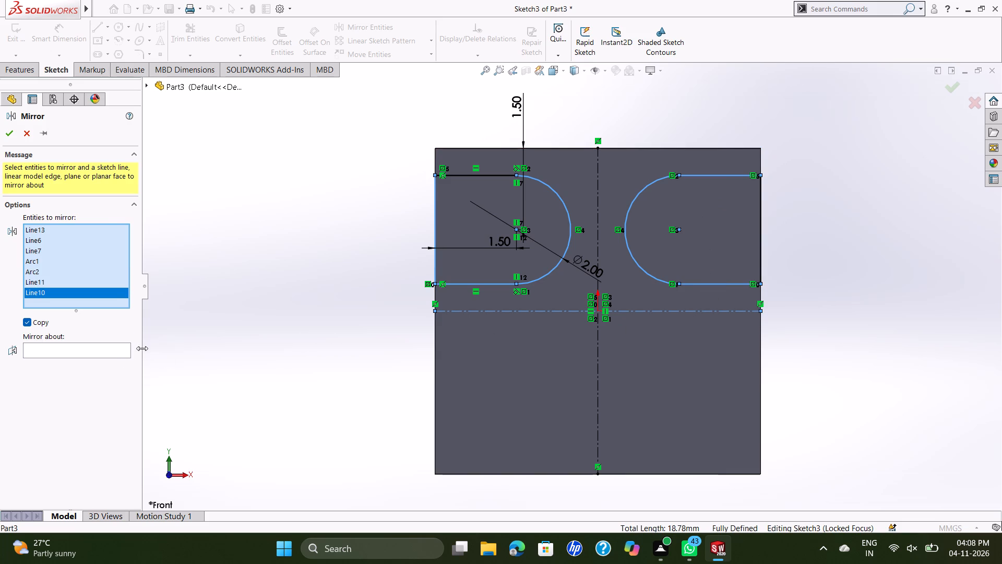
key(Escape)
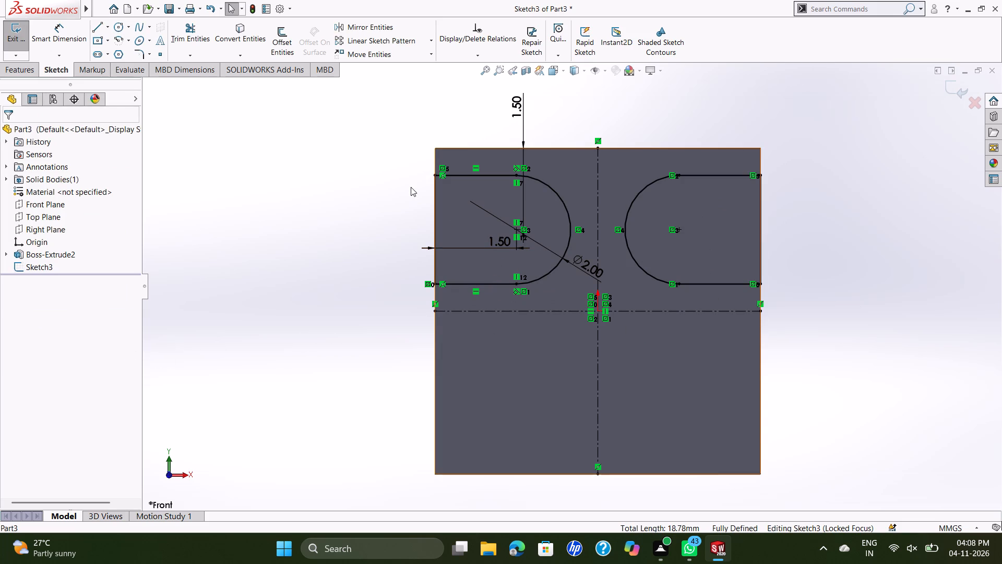
Mirror both upper slots' straight edges and arcs about the horizontal centerline, keeping the originals as a copy.
click(383, 21)
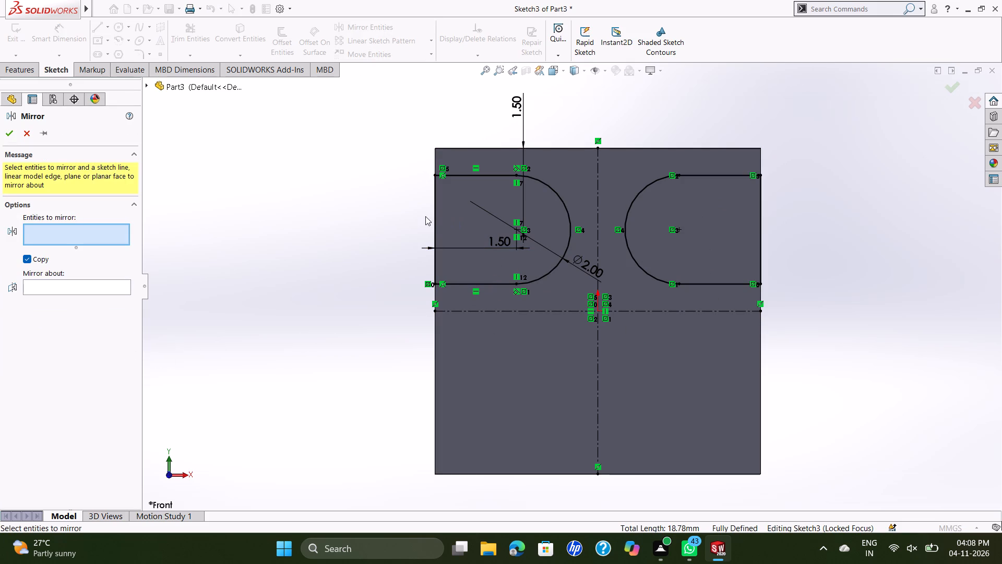
click(433, 216)
click(469, 175)
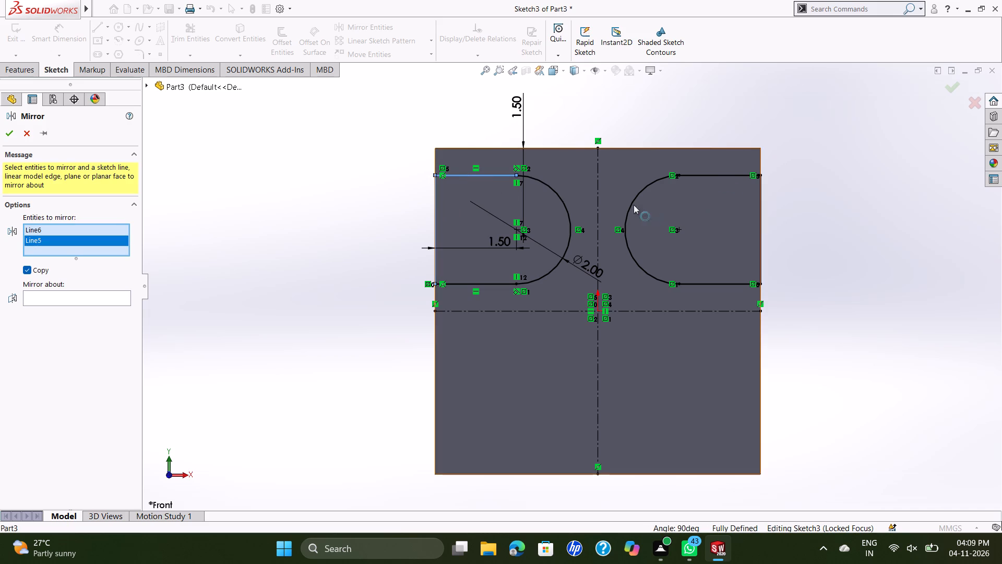
click(568, 215)
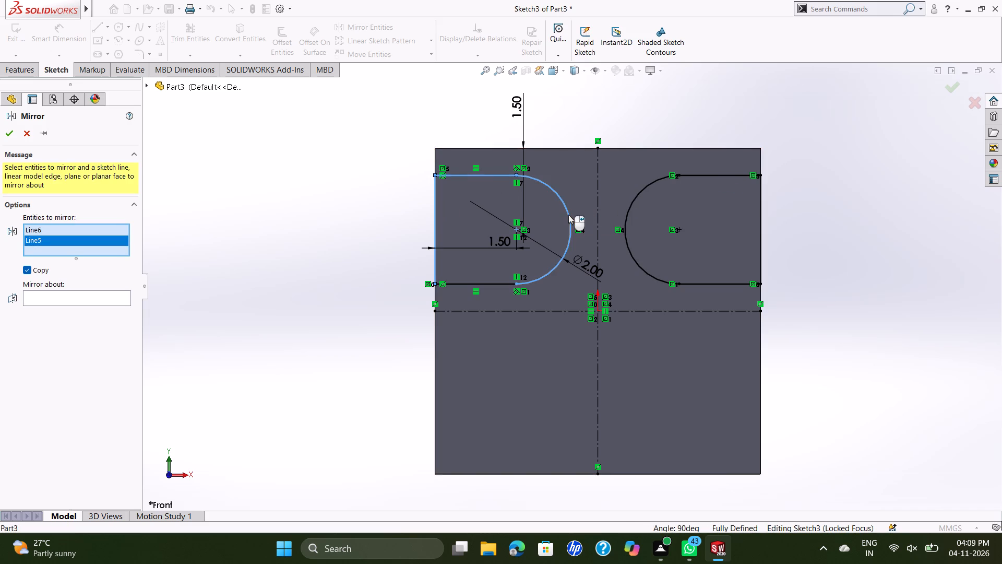
click(494, 279)
click(493, 284)
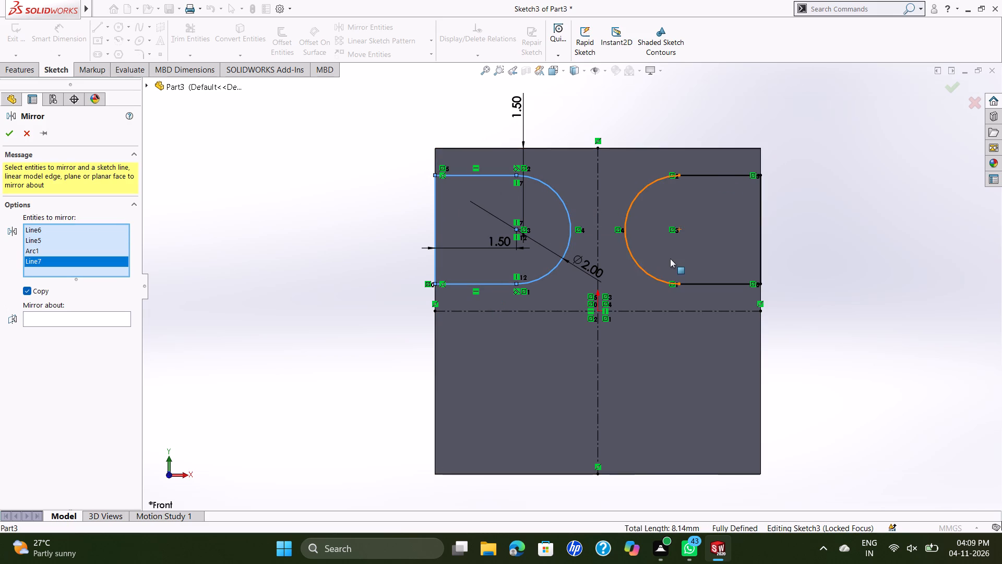
click(628, 239)
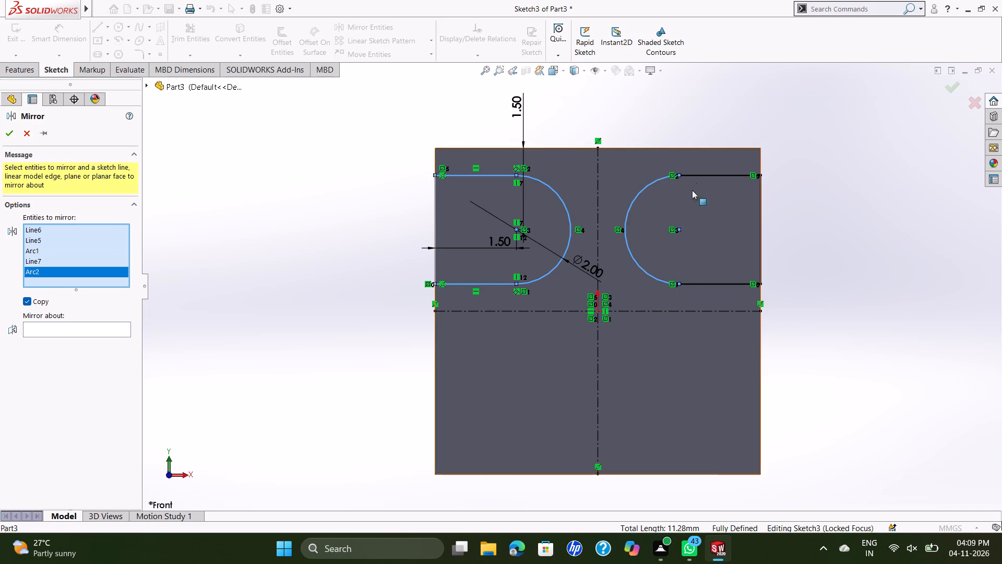
click(698, 174)
click(718, 284)
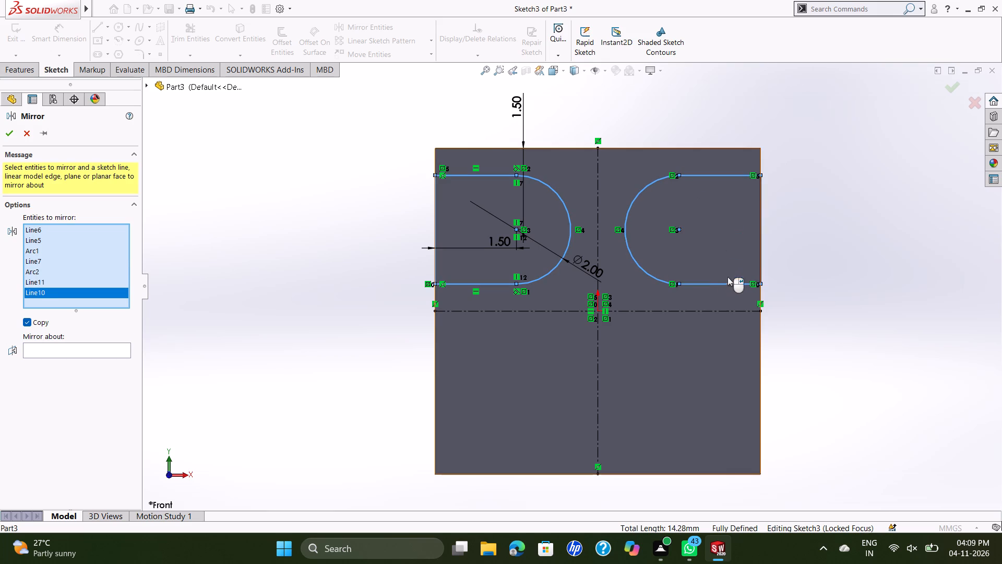
click(759, 254)
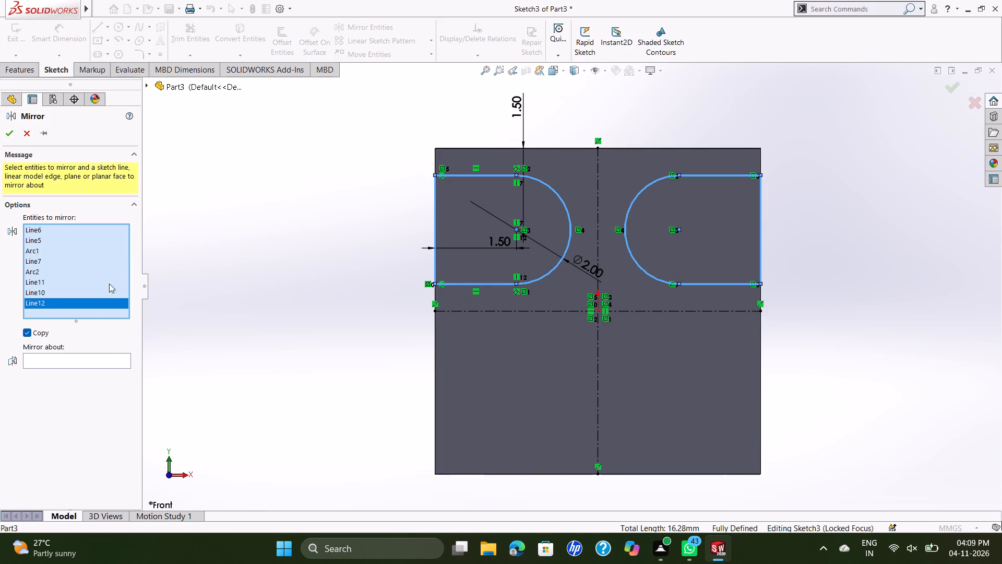
click(104, 356)
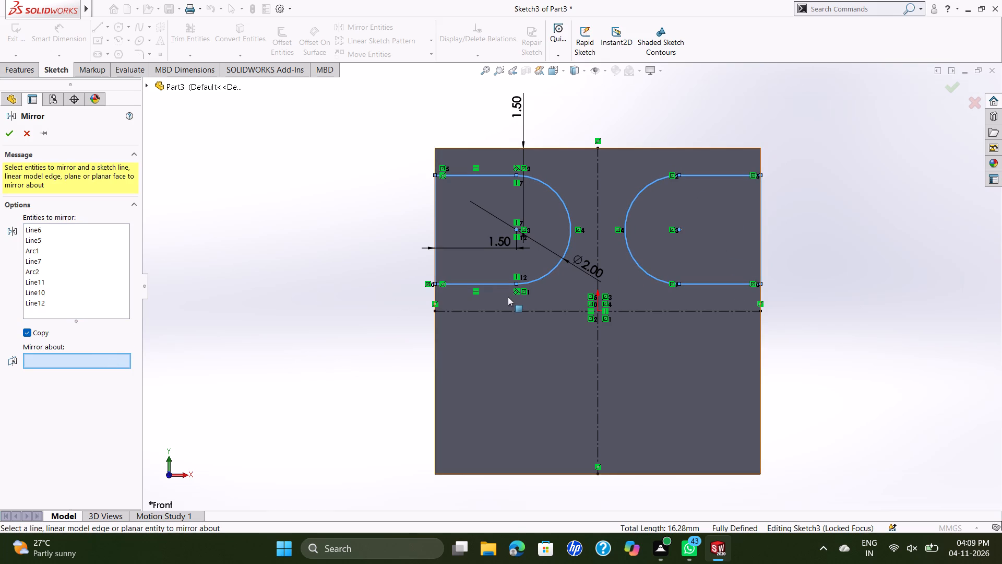
click(509, 310)
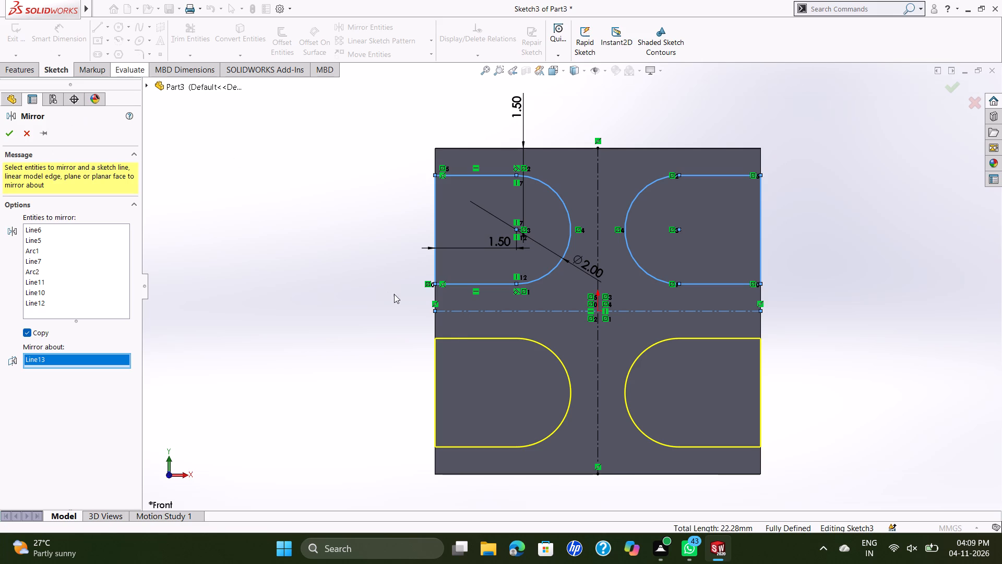
click(15, 134)
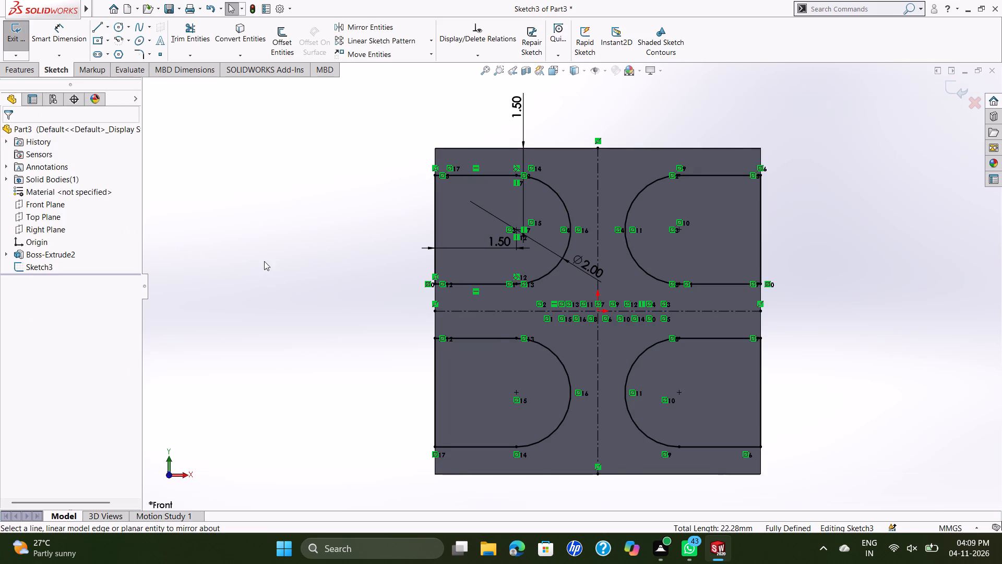
Dimension the vertical gap between the upper-left slot's bottom edge and the lower-left slot's top edge.
scroll(541, 367, down, 1)
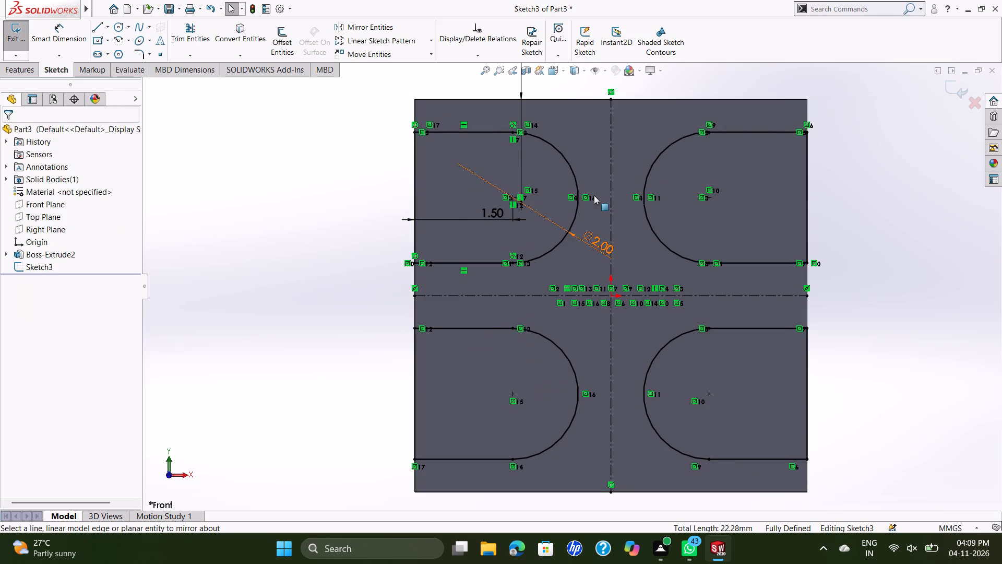
scroll(616, 198, down, 1)
scroll(647, 210, up, 2)
scroll(626, 221, down, 1)
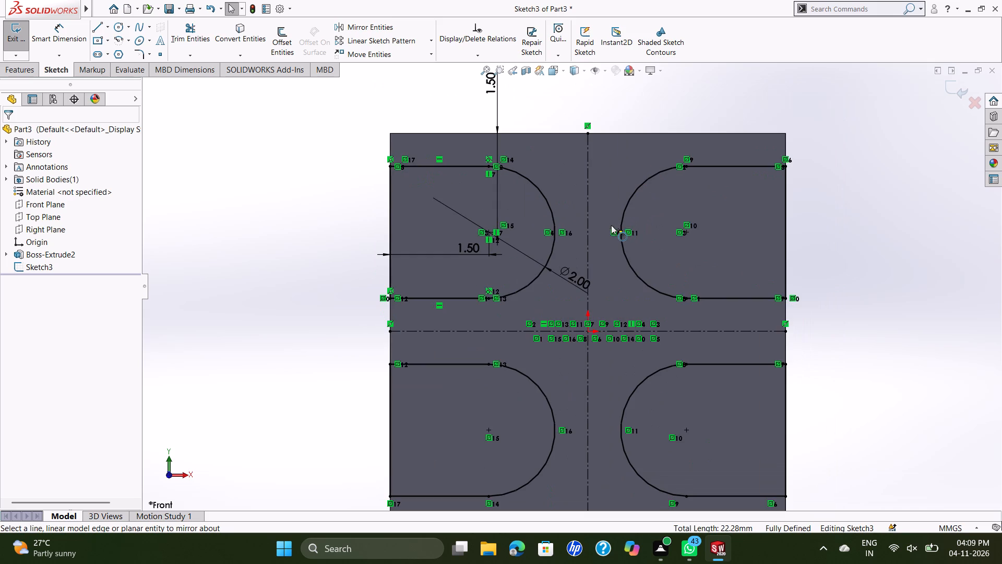
click(60, 26)
click(449, 297)
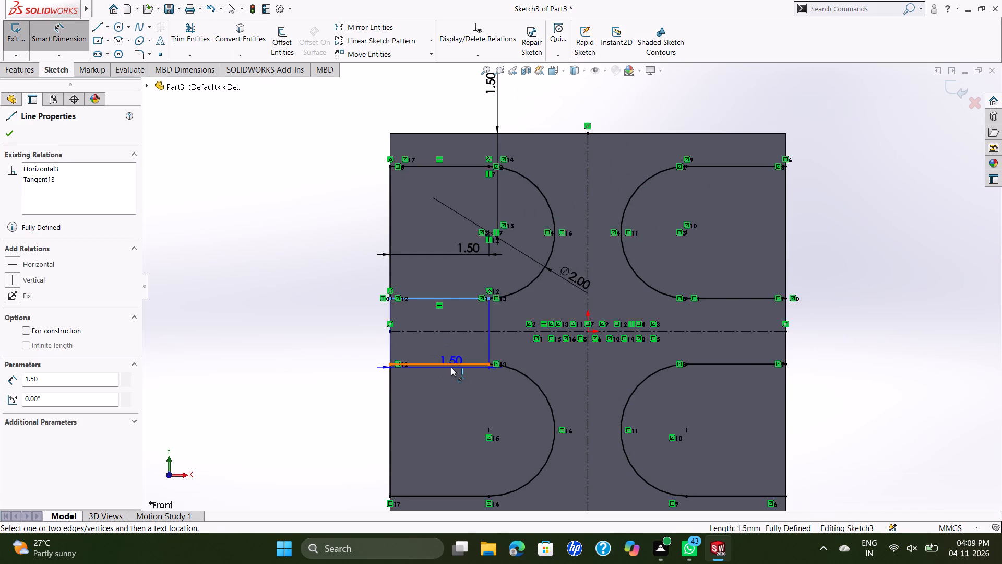
click(451, 367)
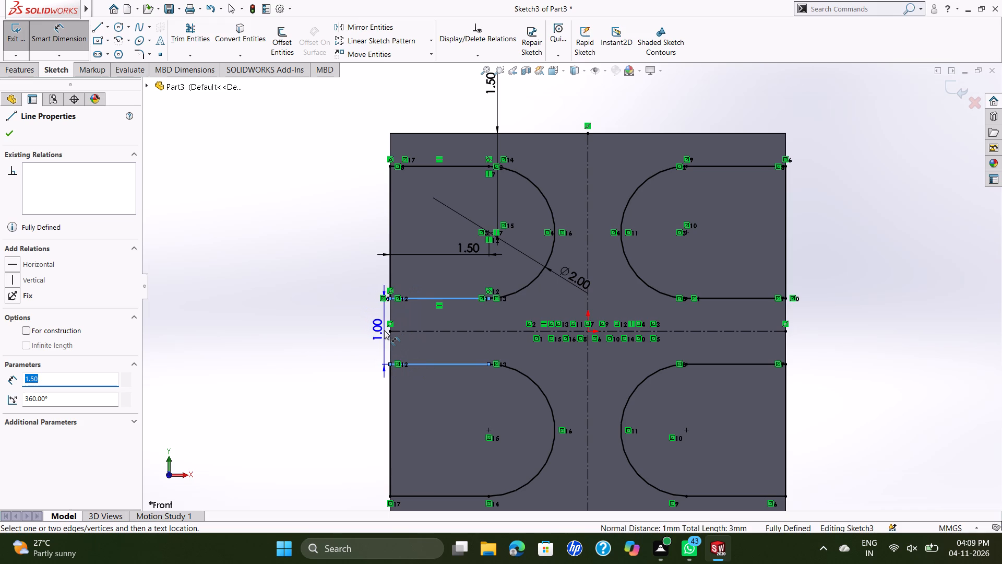
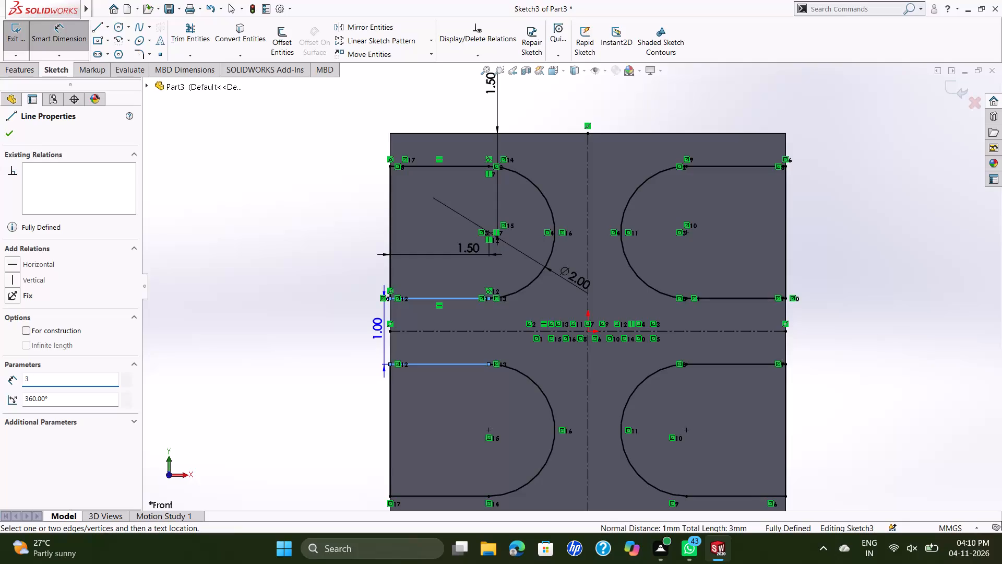
Place the vertical gap dimension between the two left slots beside the plate's left edge and try to open its value for editing.
click(385, 328)
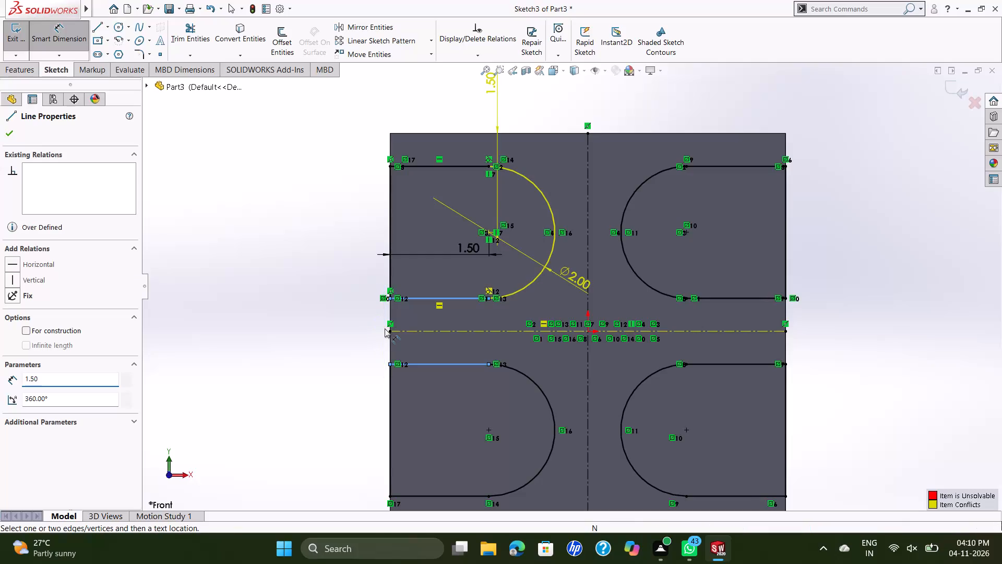
click(385, 328)
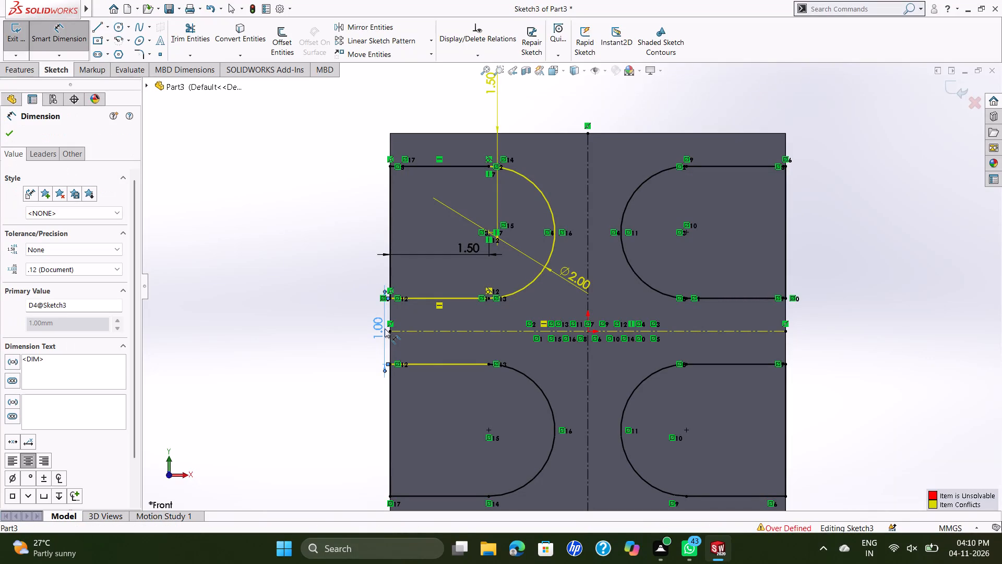
double_click(387, 327)
double_click(380, 323)
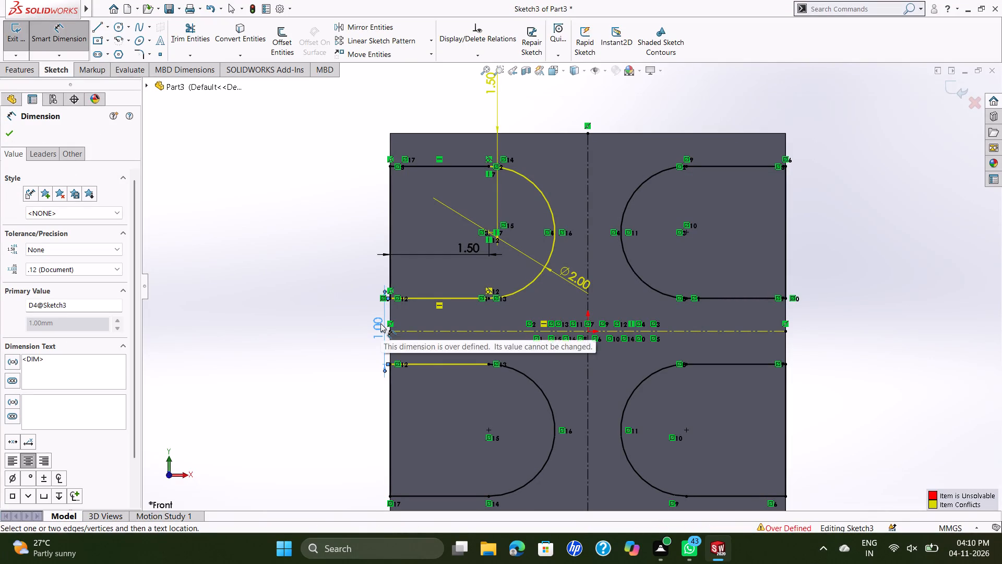
double_click(380, 323)
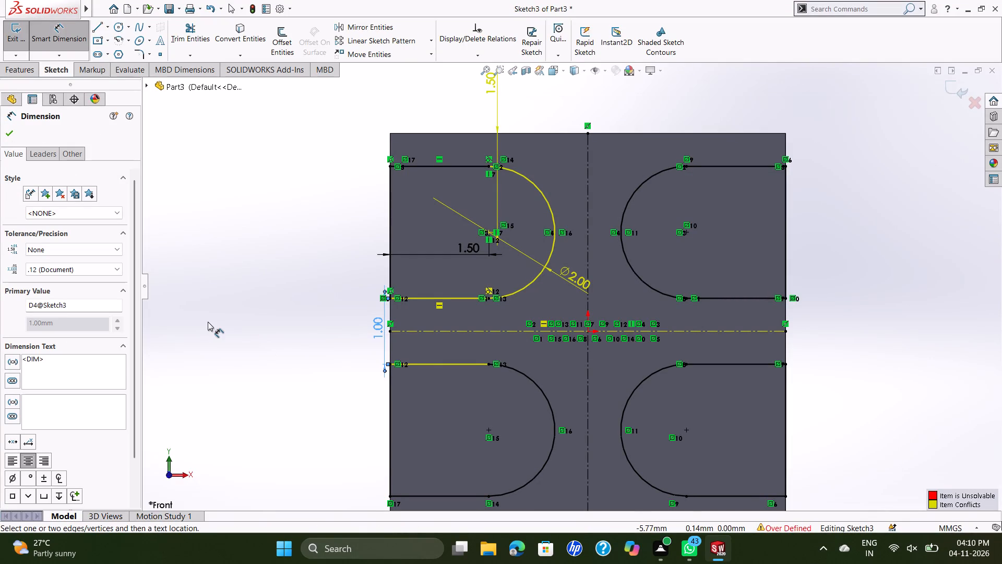
key(Escape)
key(Escape)
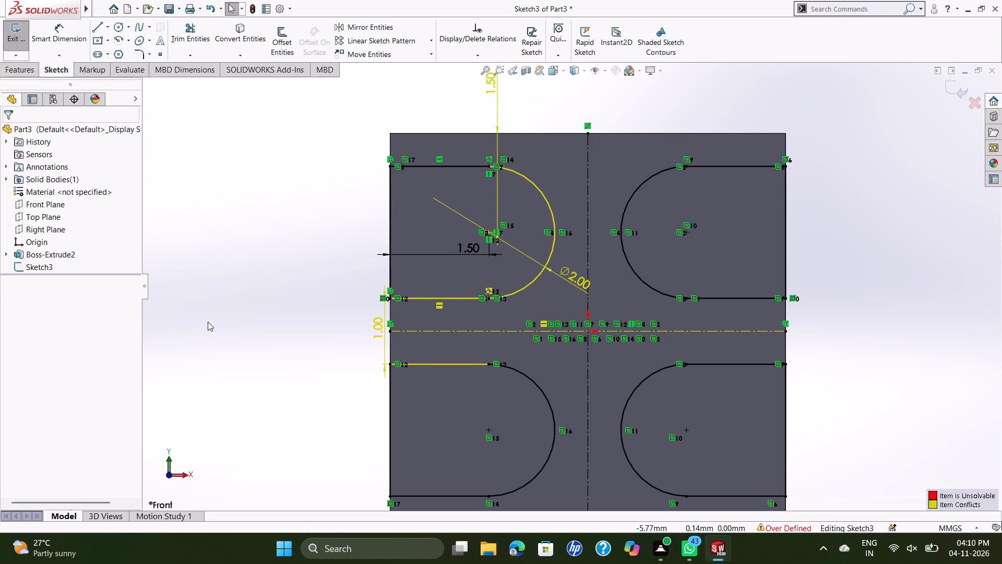
key(Escape)
key(Escape)
key(Escape)
Delete the diameter dimension of the upper-left slot's arc.
drag(1, 397, 539, 257)
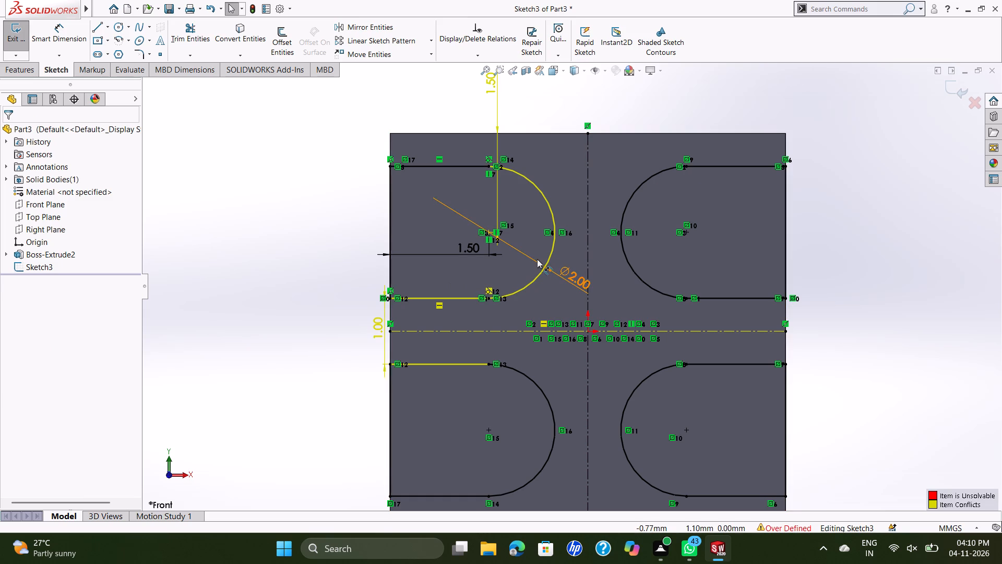
click(570, 281)
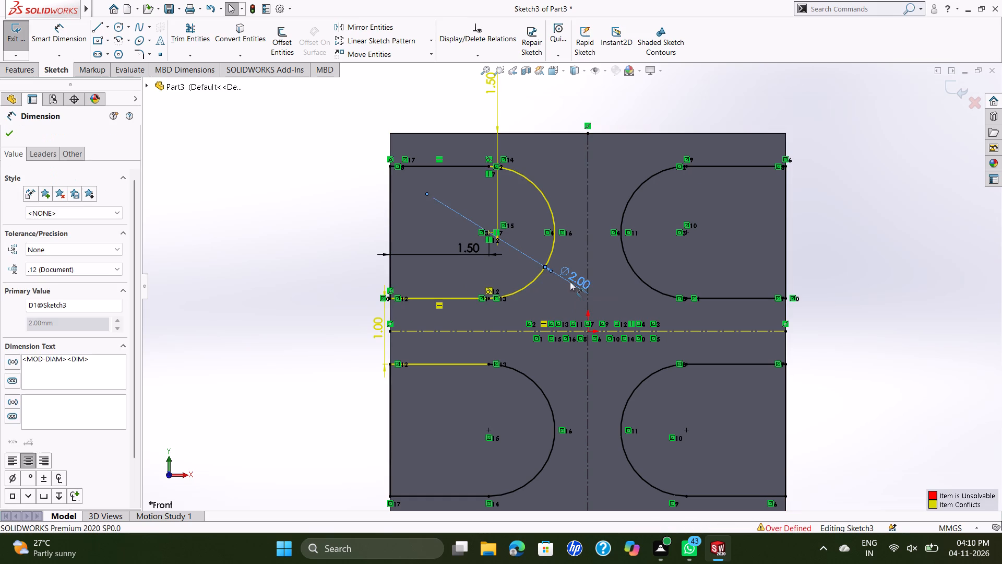
key(Delete)
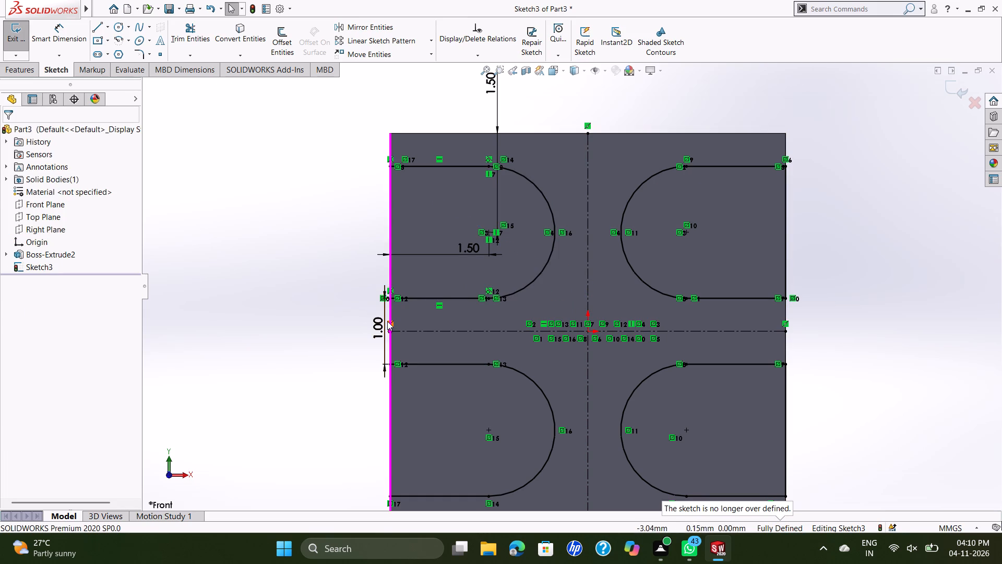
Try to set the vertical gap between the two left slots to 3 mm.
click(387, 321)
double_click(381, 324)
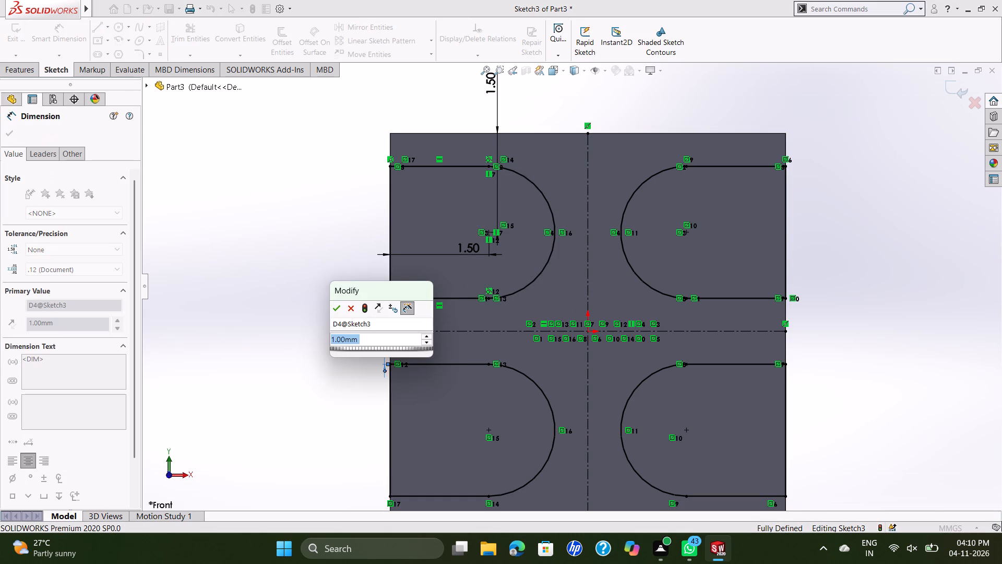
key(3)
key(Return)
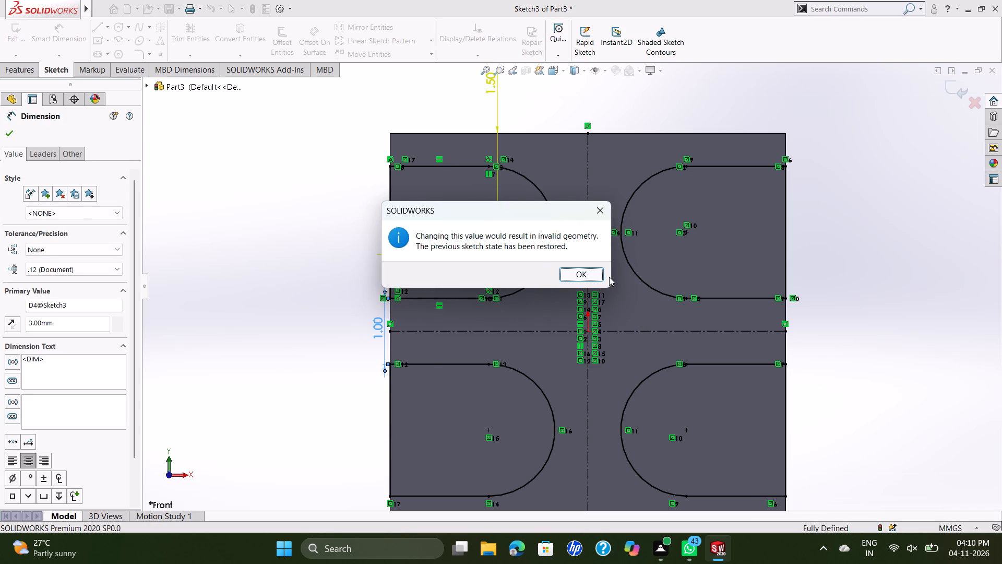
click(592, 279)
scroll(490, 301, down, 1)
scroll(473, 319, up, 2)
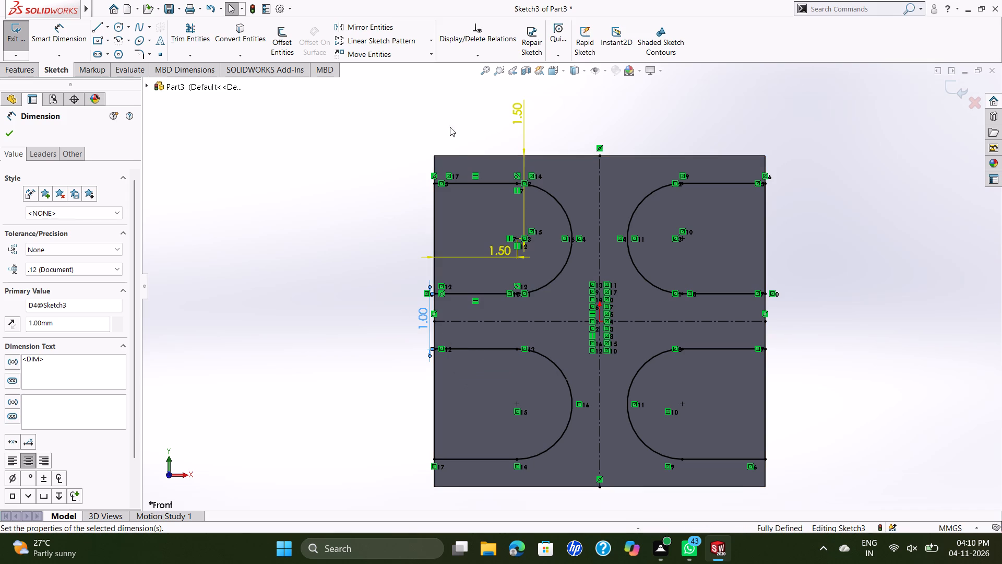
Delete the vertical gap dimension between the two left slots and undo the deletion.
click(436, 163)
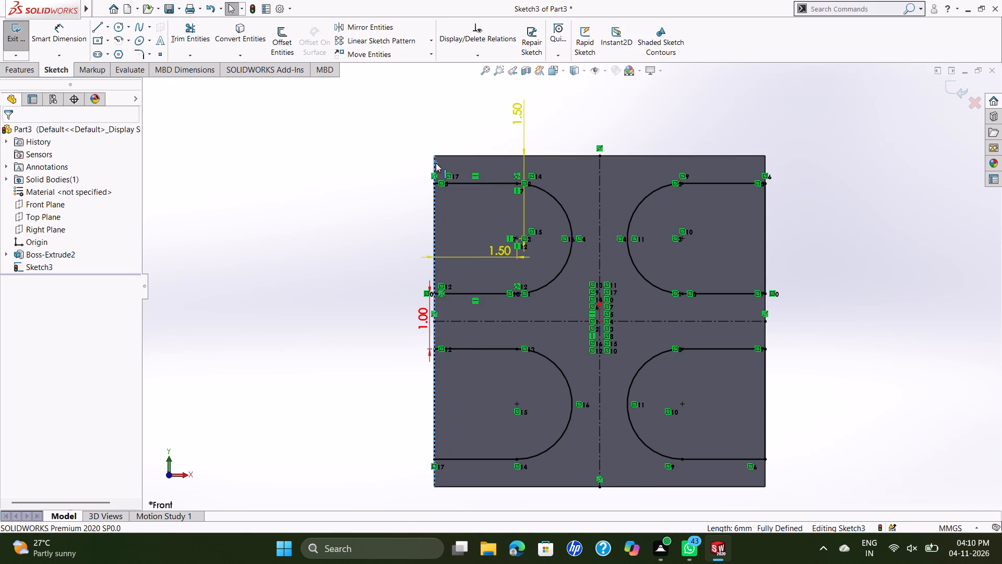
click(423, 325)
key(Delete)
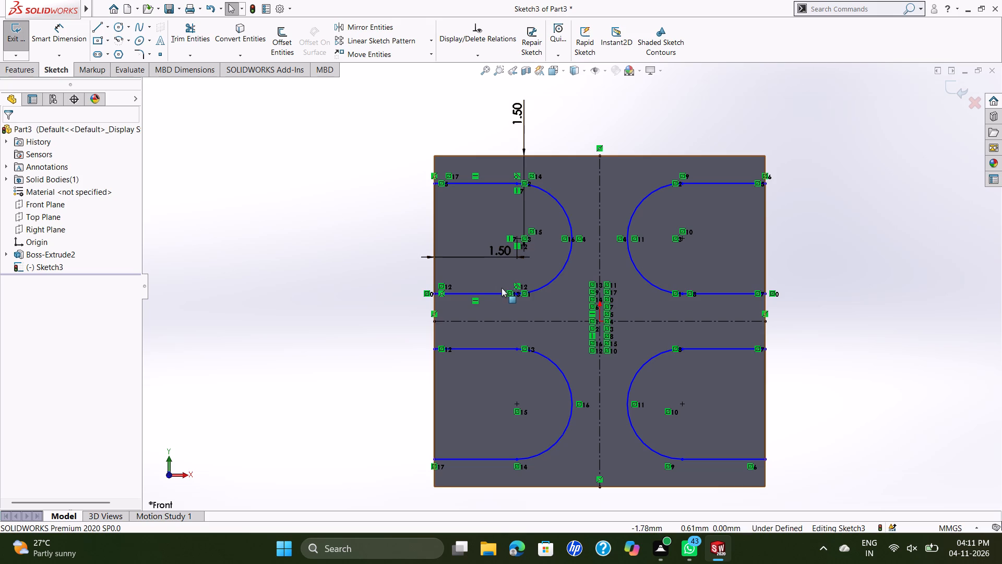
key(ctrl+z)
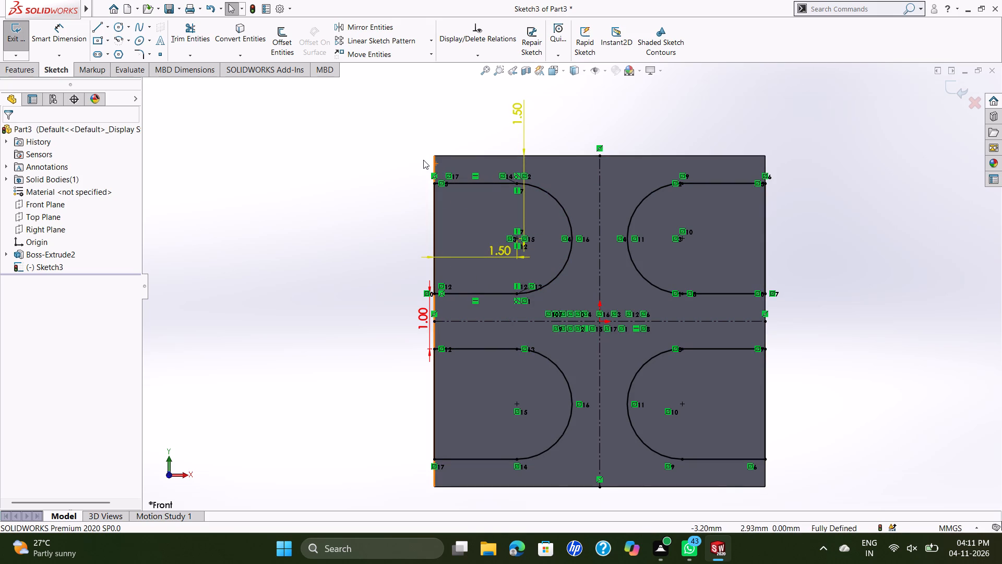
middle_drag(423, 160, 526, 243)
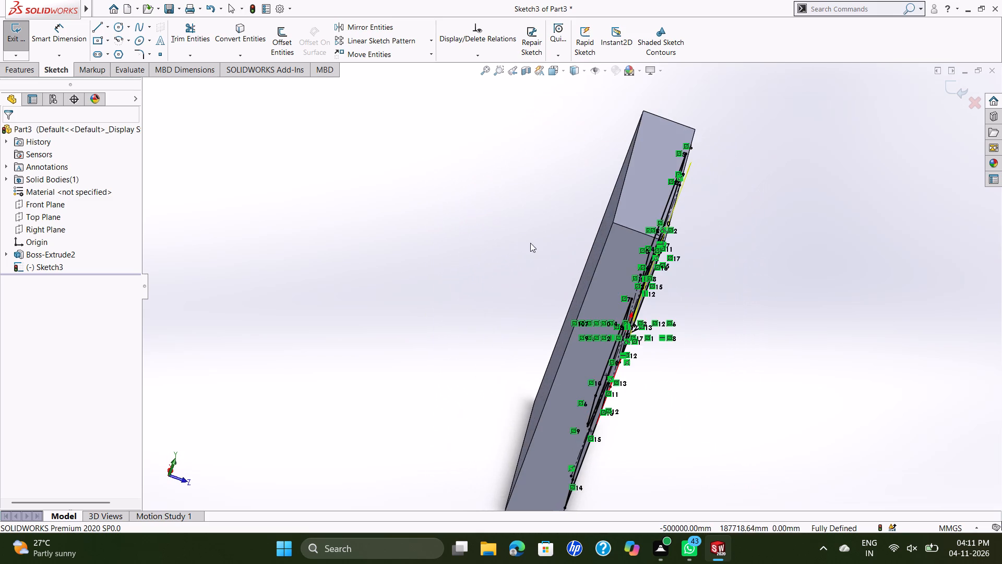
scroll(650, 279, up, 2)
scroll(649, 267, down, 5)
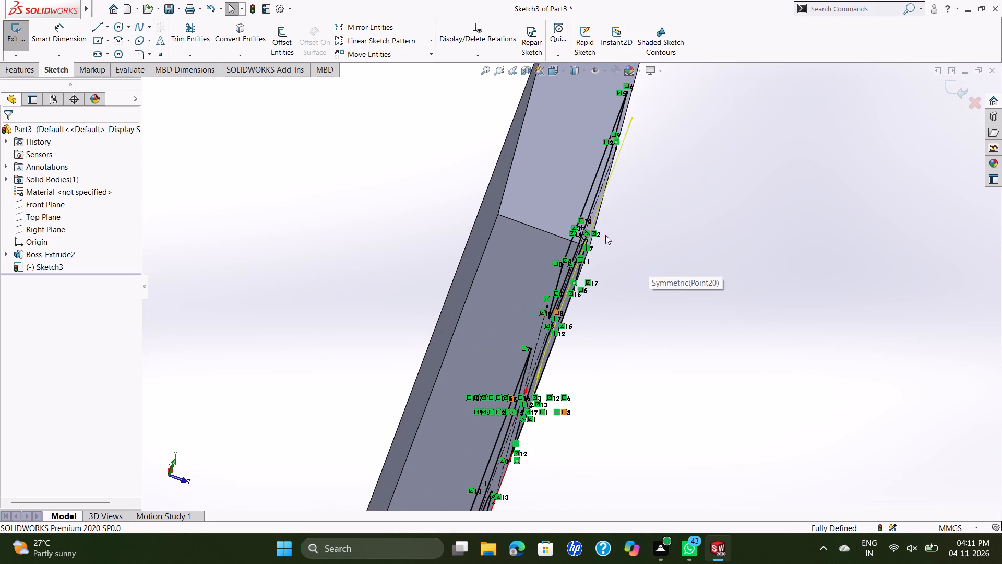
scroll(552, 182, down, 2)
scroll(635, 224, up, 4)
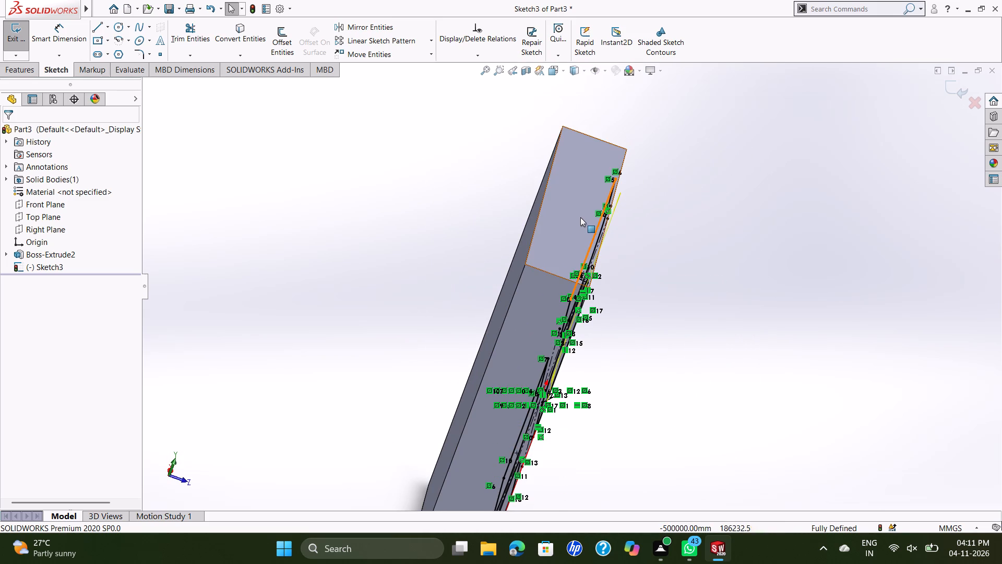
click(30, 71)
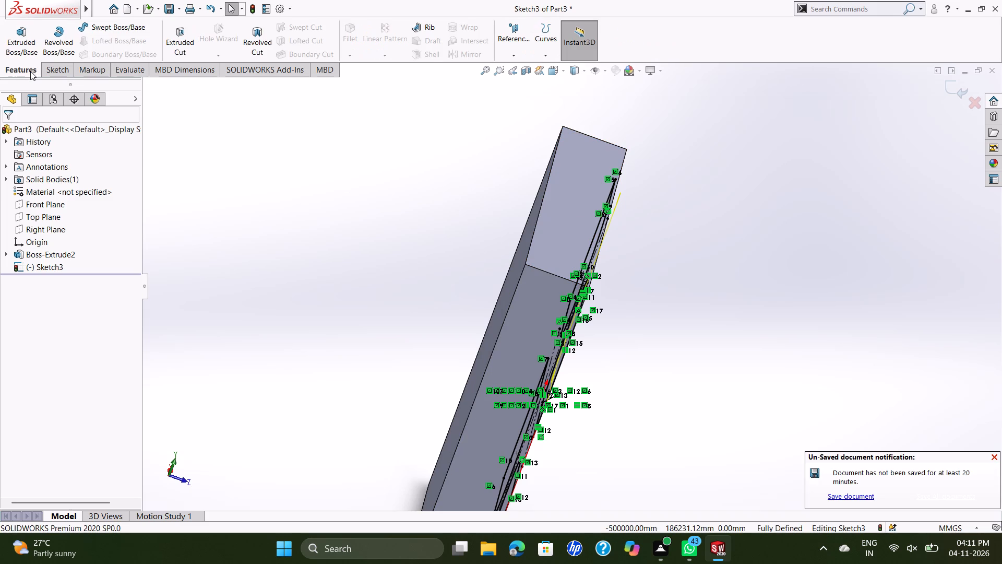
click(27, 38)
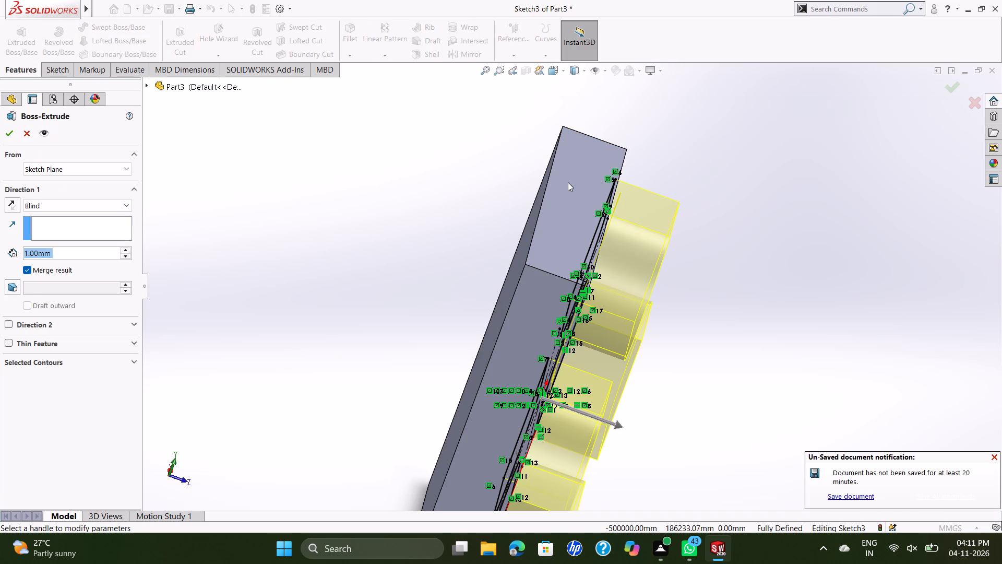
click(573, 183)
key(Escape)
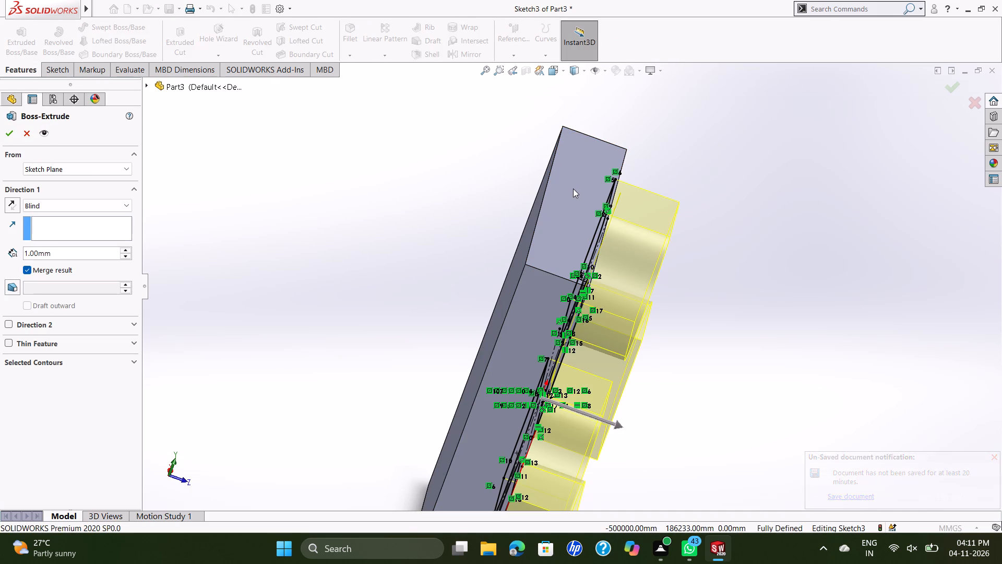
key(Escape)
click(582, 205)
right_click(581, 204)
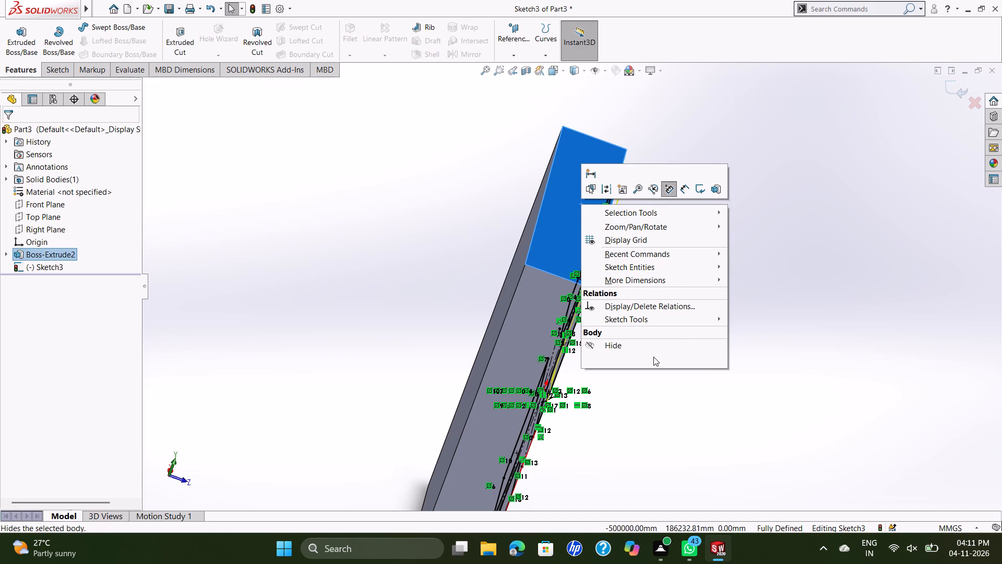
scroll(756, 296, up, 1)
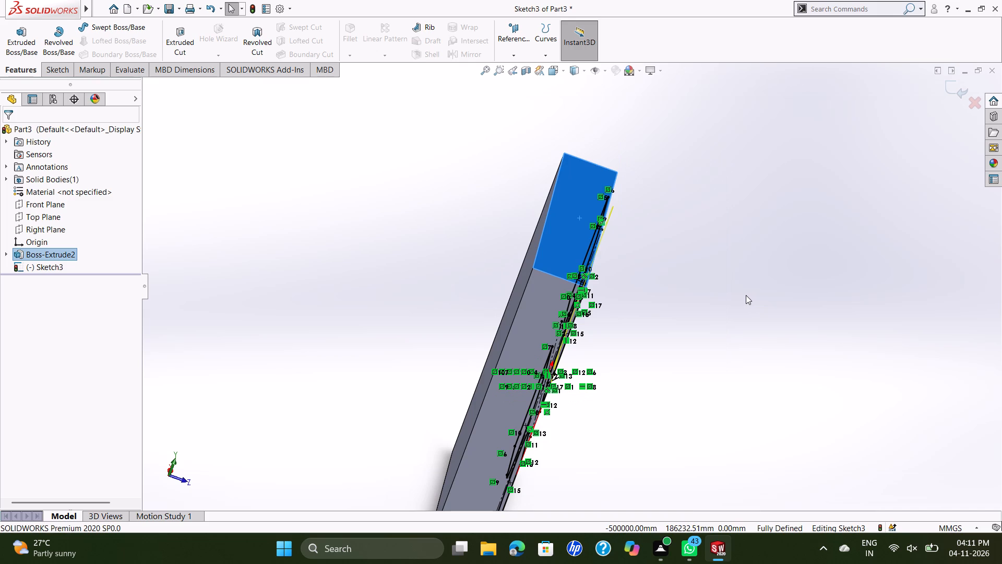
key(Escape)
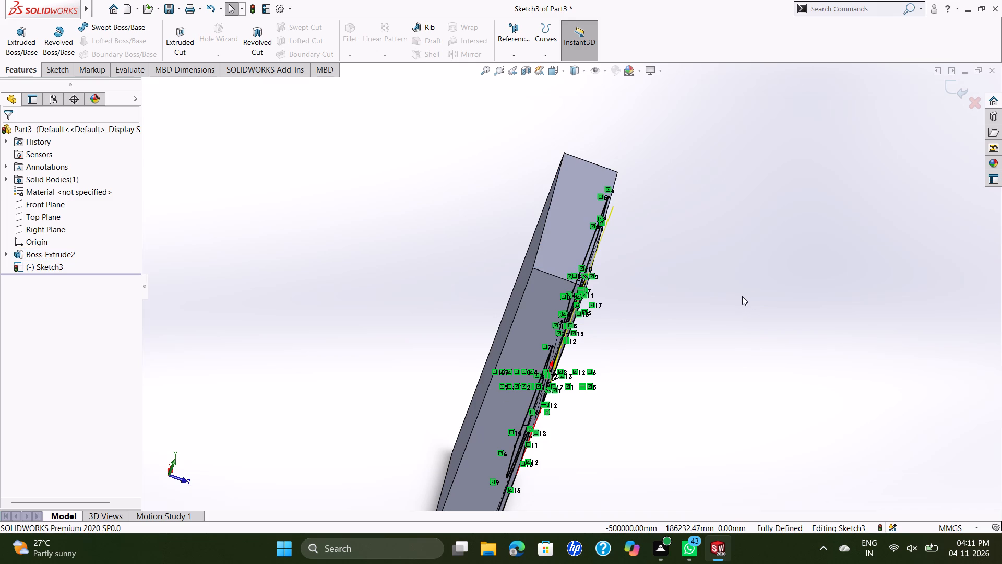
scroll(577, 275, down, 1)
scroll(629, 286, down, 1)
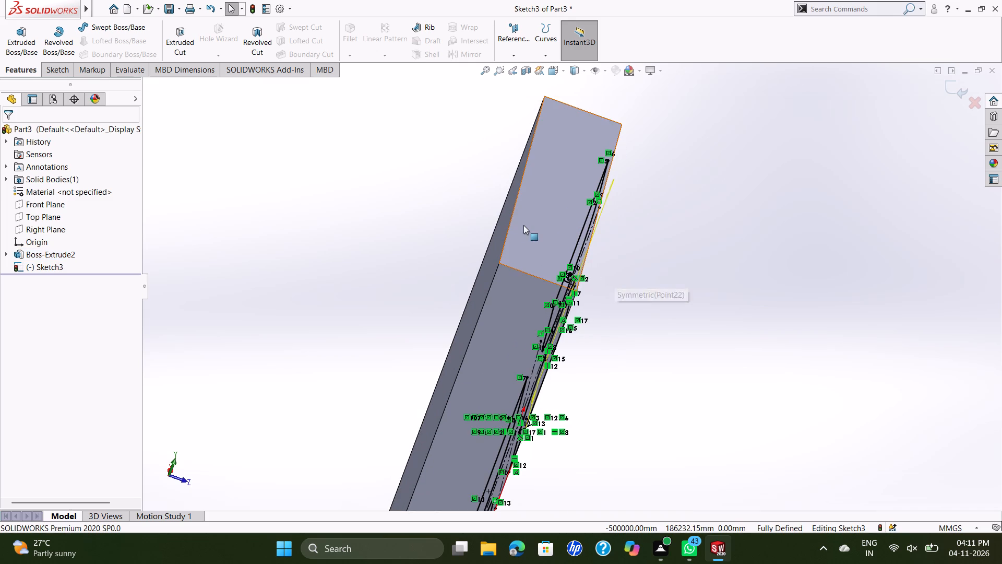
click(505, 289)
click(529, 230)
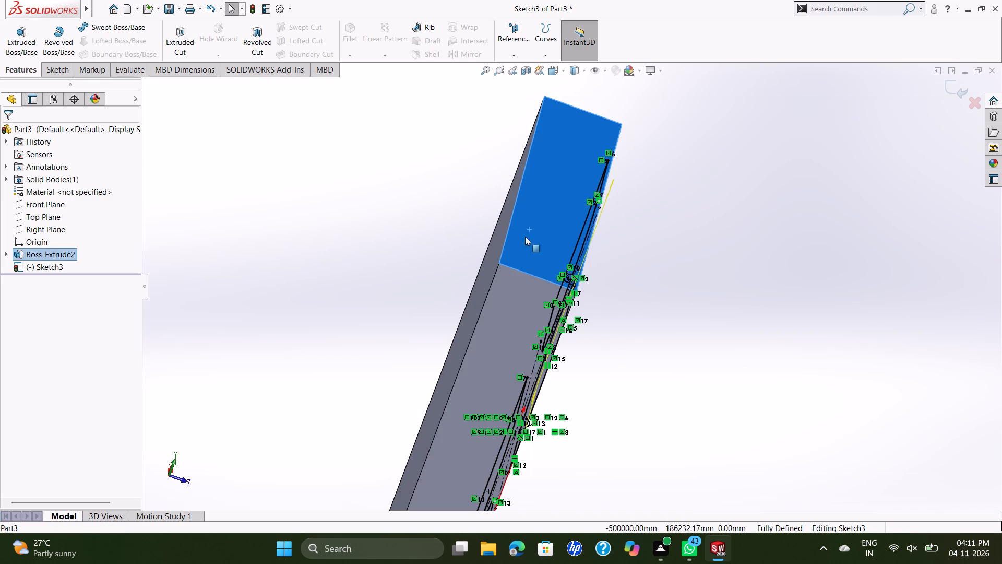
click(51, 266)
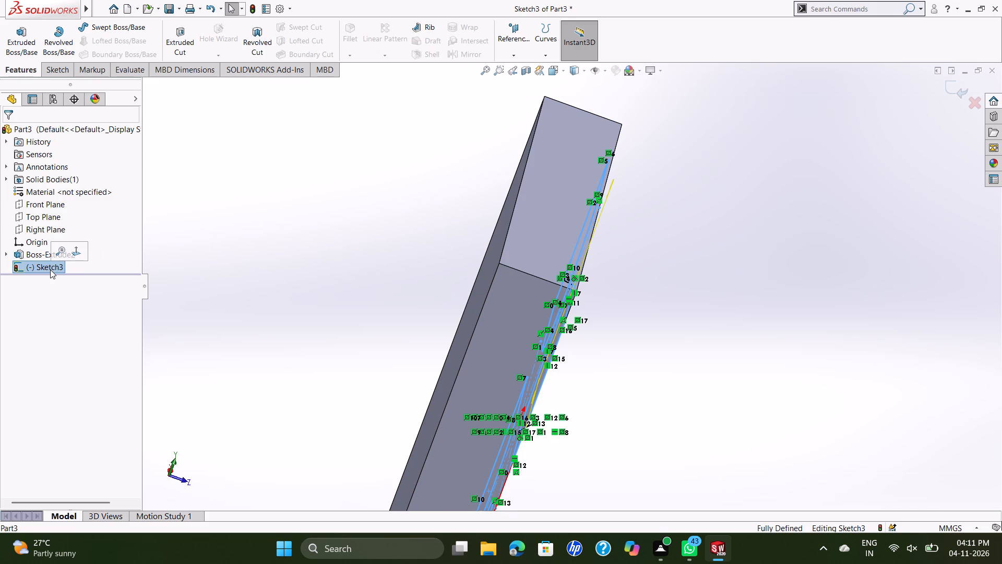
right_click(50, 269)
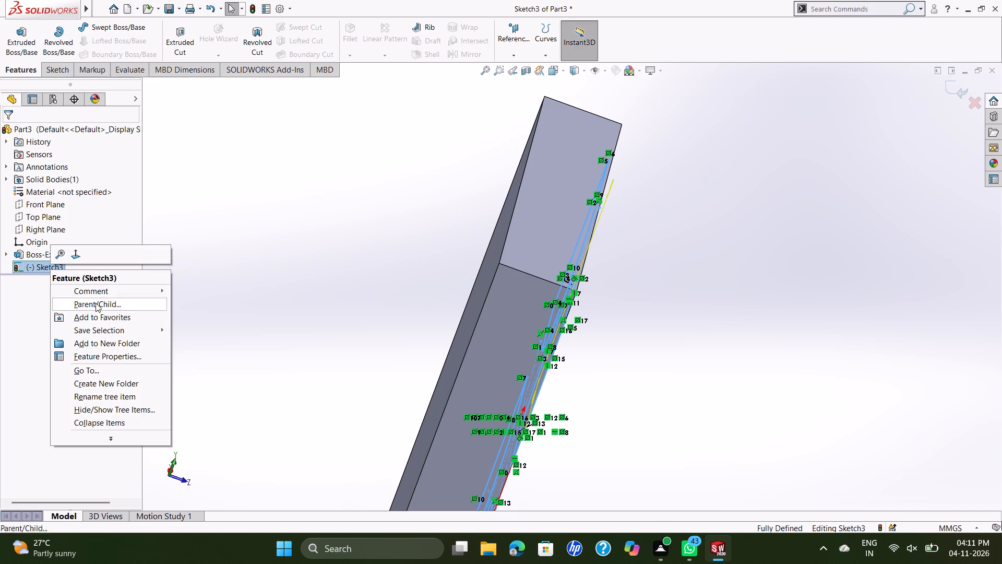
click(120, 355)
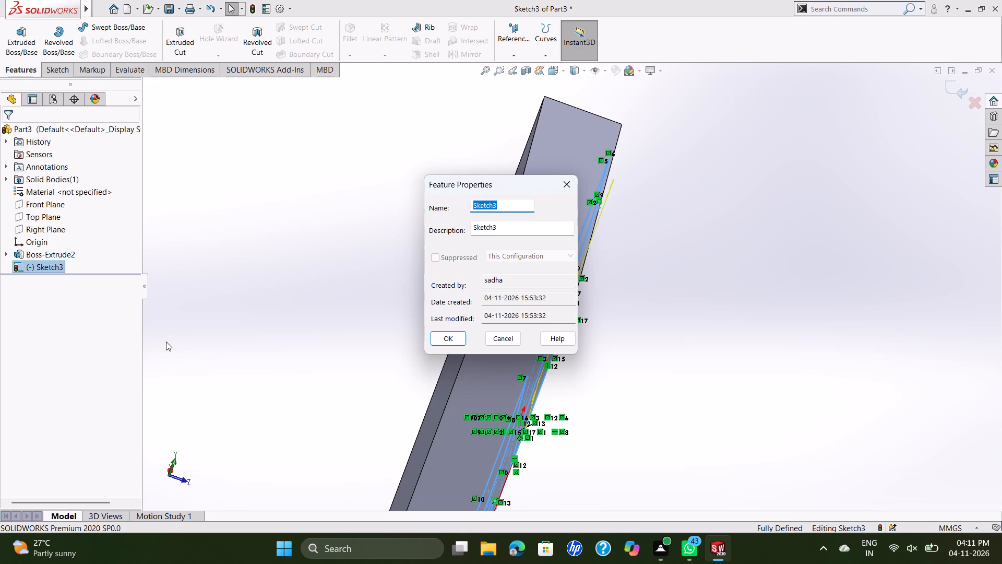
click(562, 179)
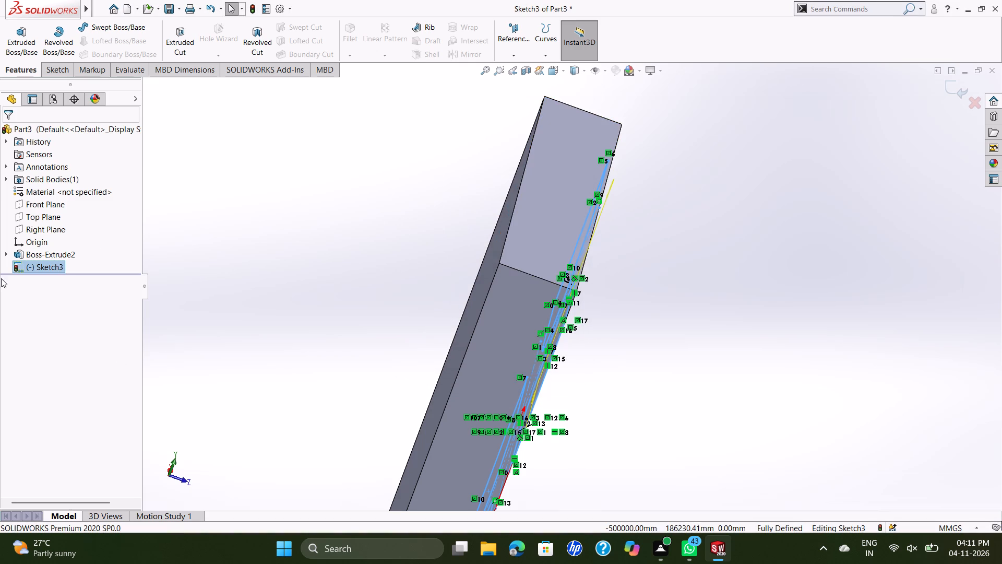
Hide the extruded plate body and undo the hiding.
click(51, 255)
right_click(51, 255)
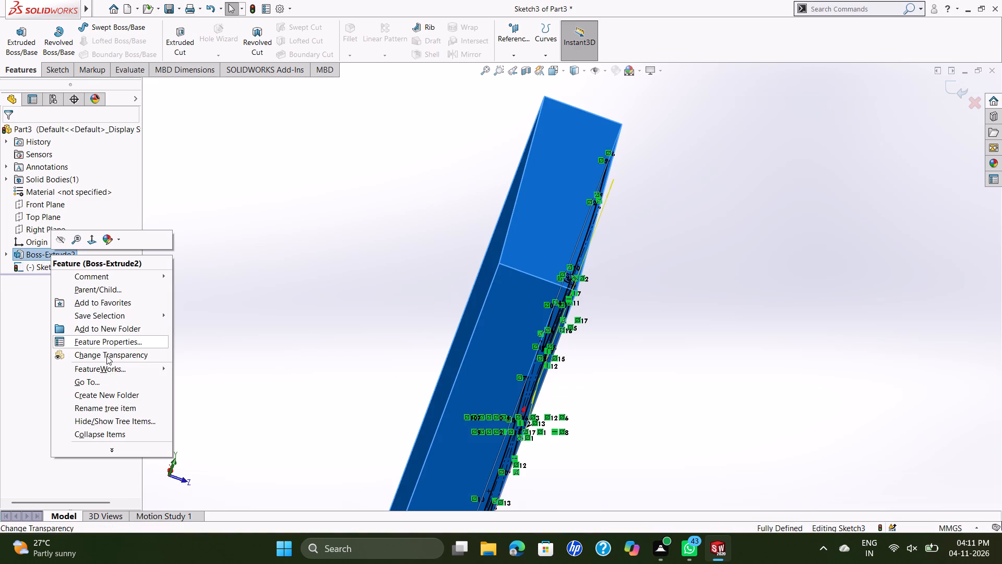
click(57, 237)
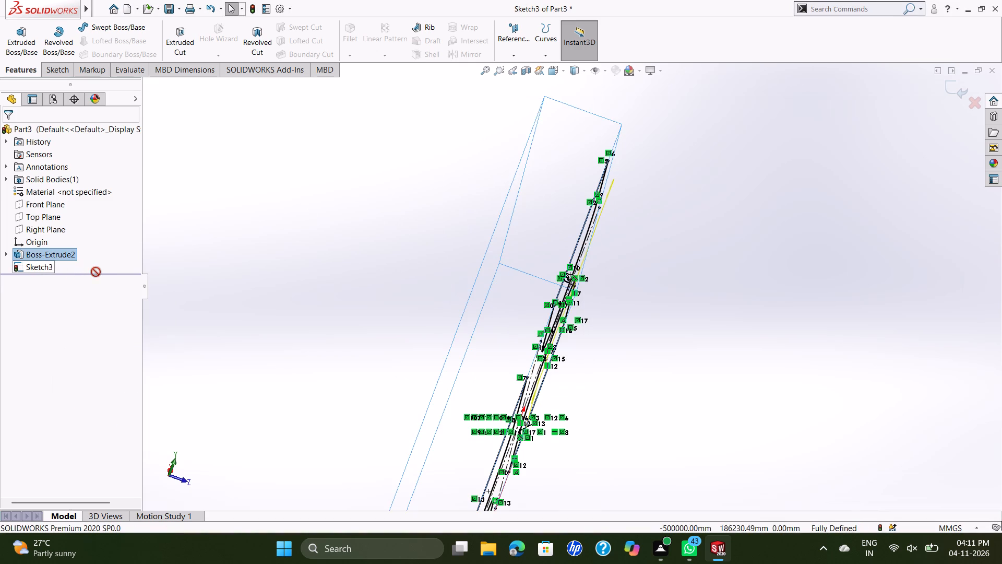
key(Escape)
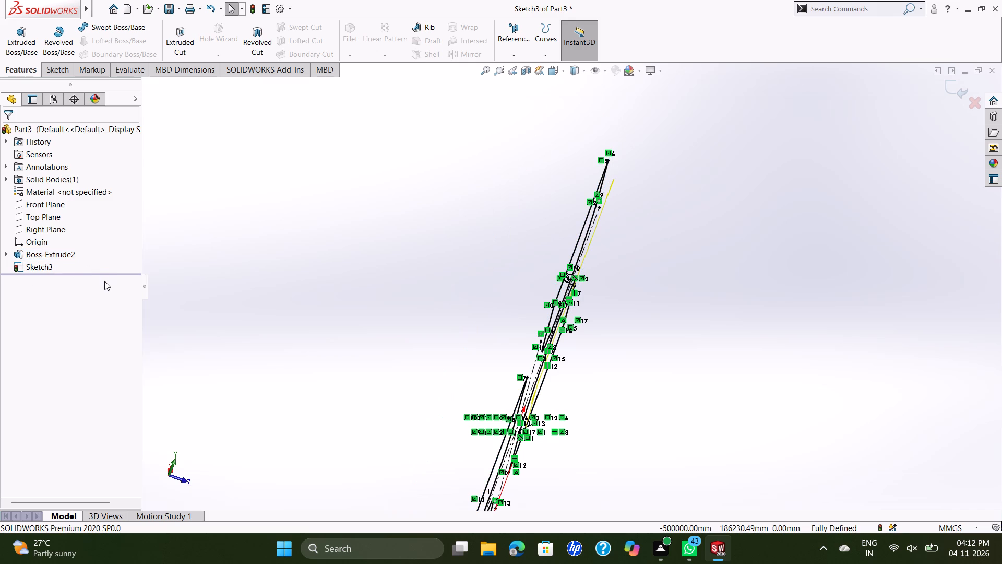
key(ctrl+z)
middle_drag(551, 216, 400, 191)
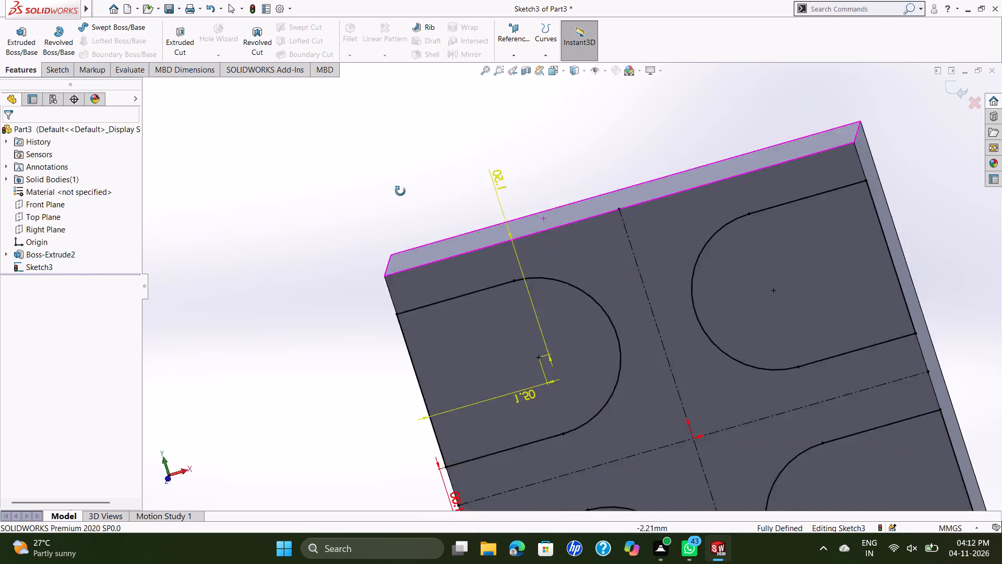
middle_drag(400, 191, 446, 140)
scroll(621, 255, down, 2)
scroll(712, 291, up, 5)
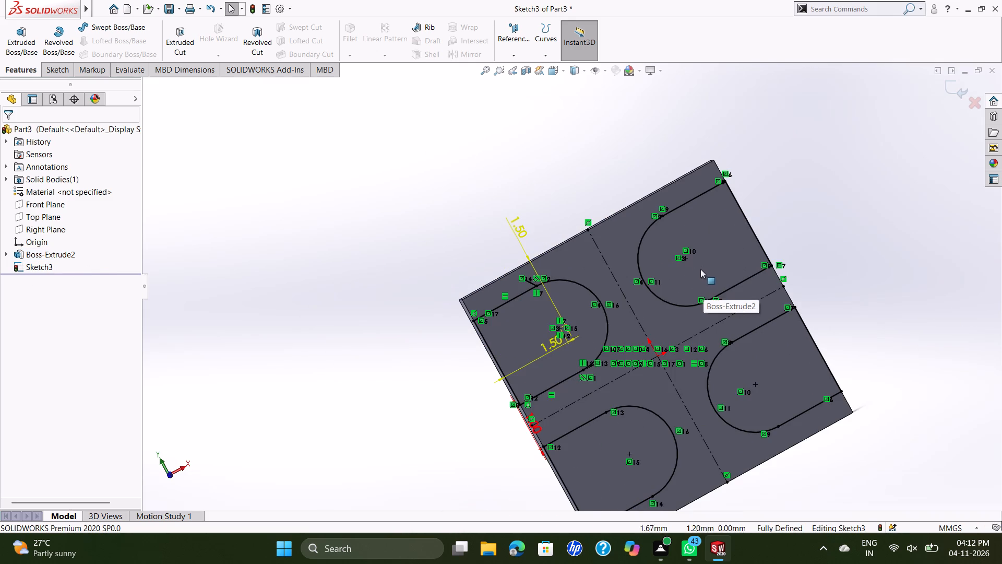
Examine the four-slot sketch on the plate up close and from the front, back, left, right and top views.
scroll(770, 342, down, 1)
scroll(797, 385, up, 2)
scroll(789, 397, down, 2)
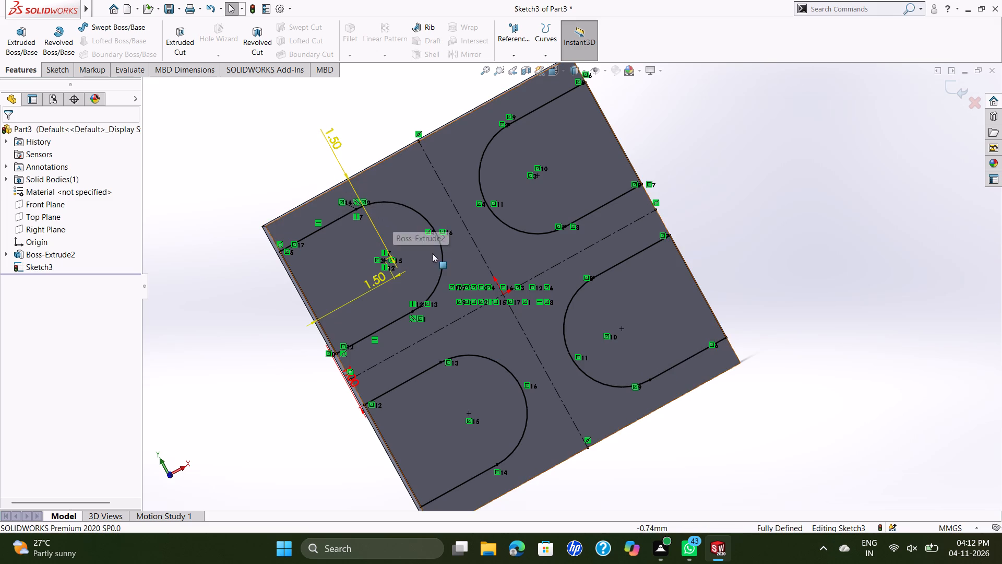
scroll(451, 272, down, 1)
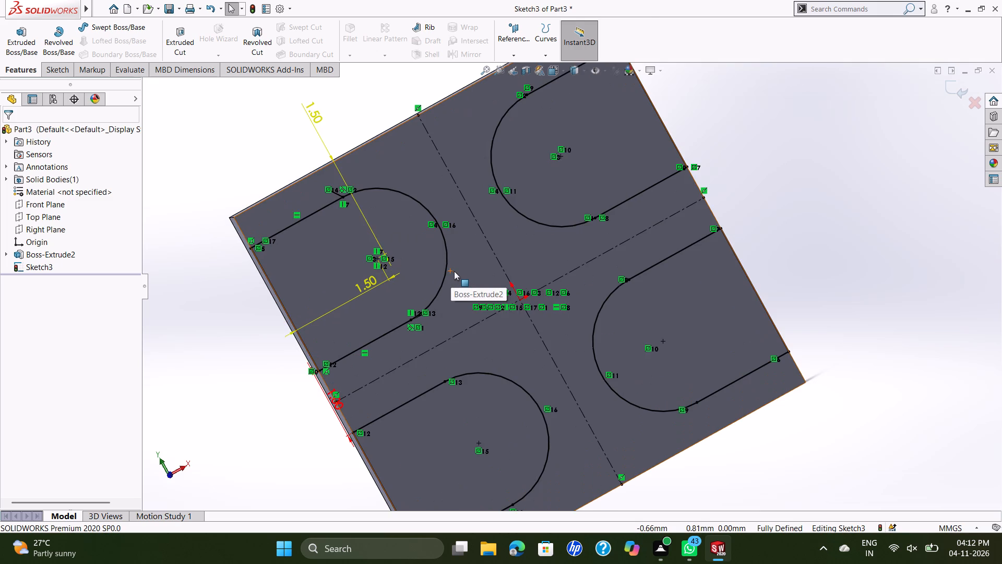
scroll(454, 271, up, 2)
scroll(481, 283, down, 3)
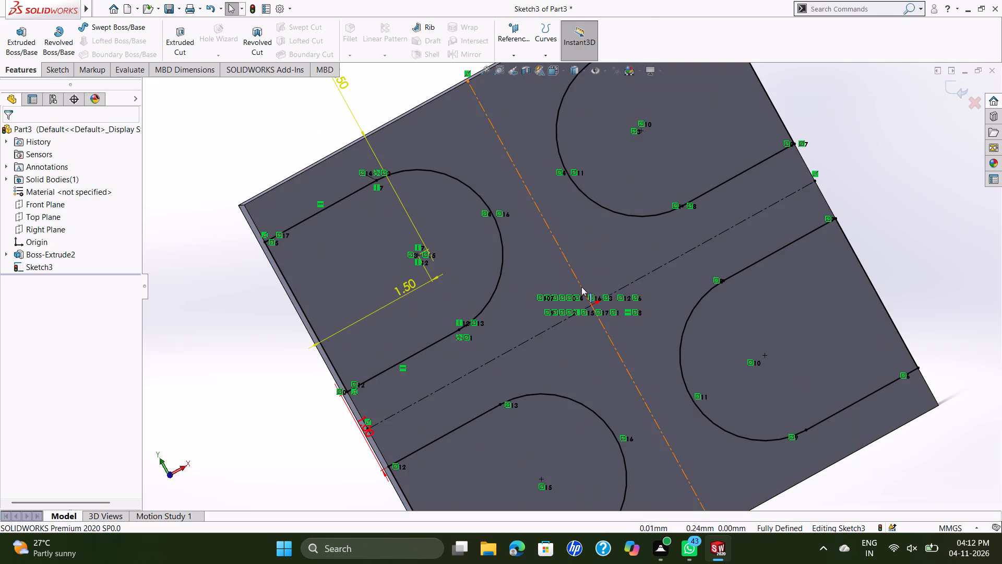
scroll(521, 245, up, 2)
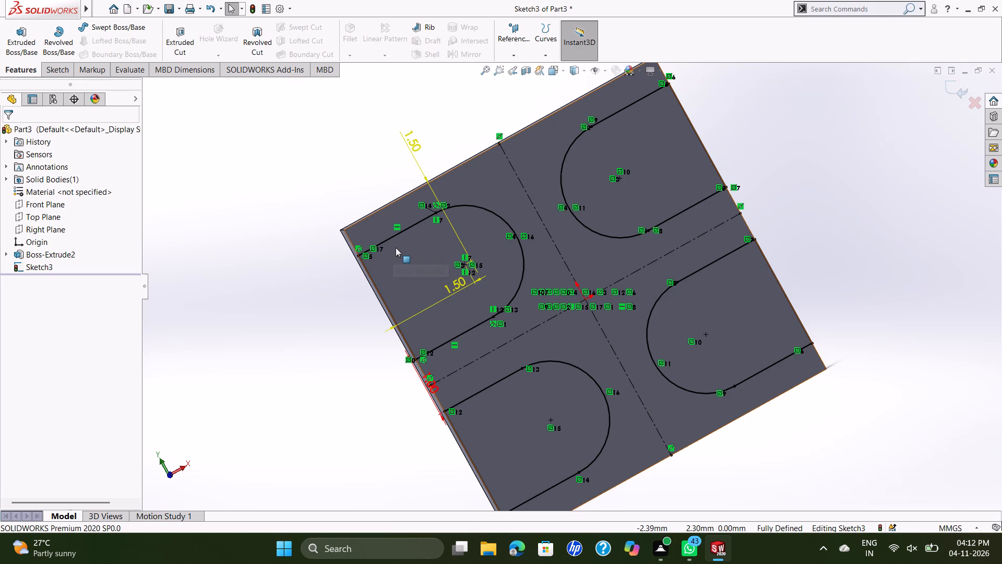
key(ctrl+1)
key(ctrl+2)
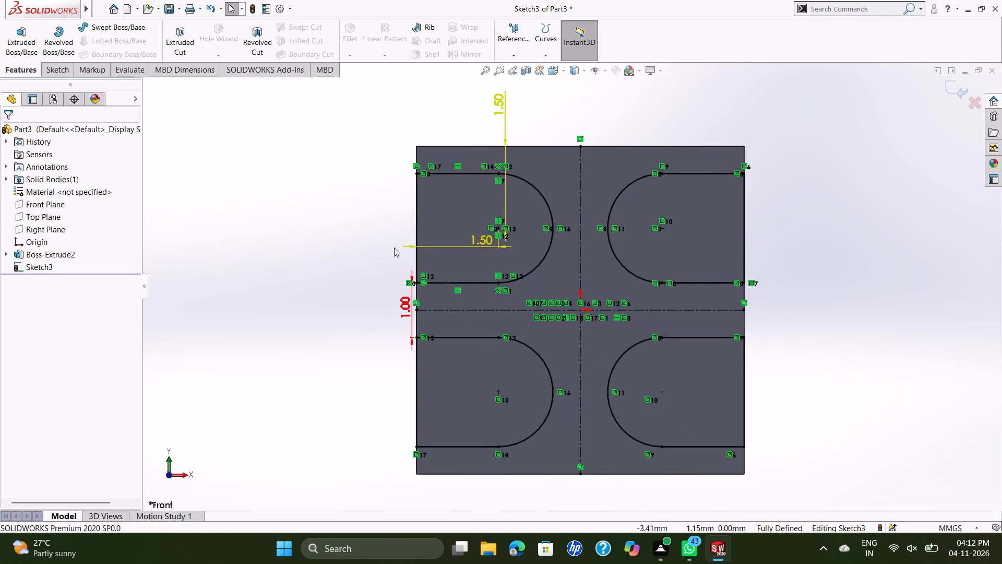
key(ctrl+3)
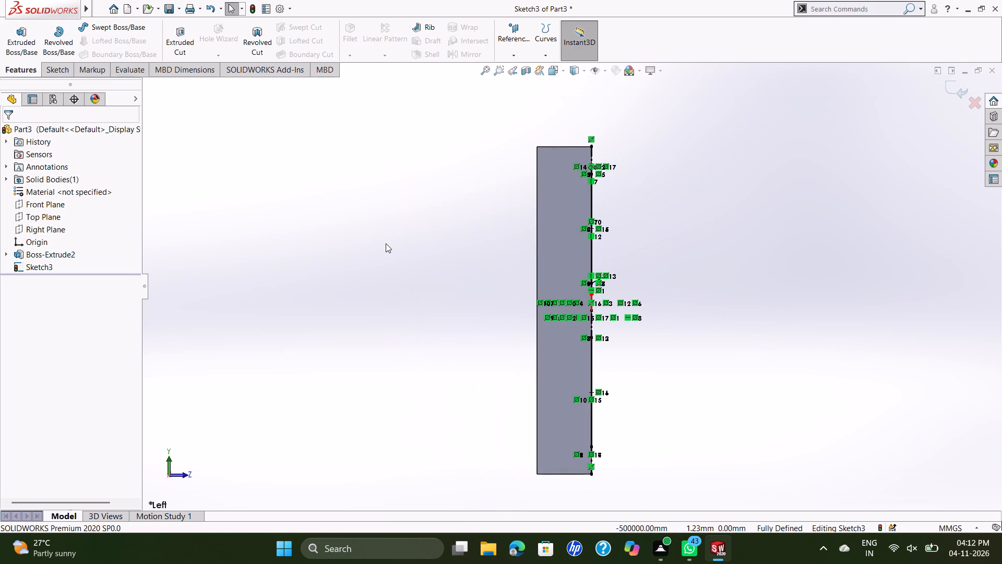
key(ctrl+4)
key(ctrl+5)
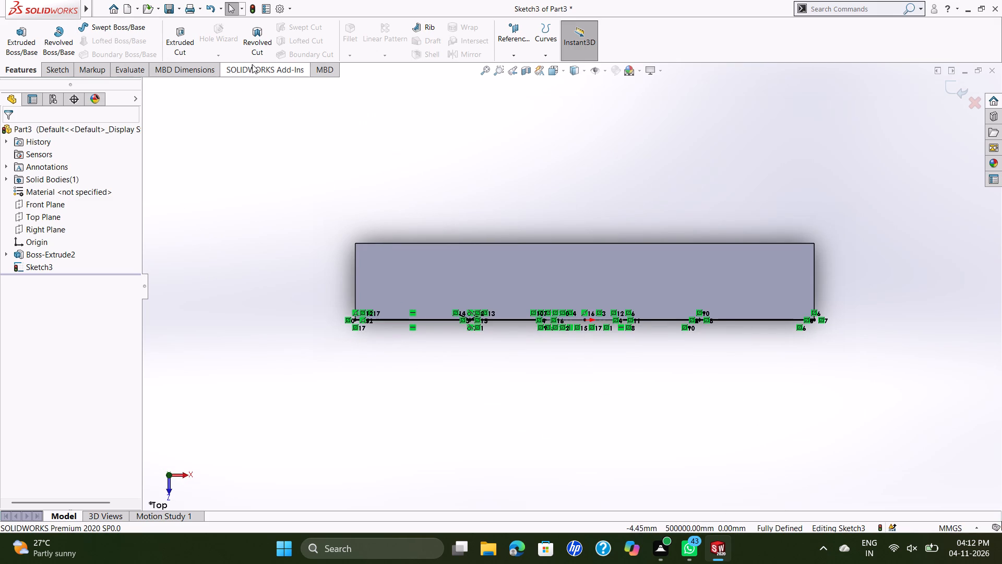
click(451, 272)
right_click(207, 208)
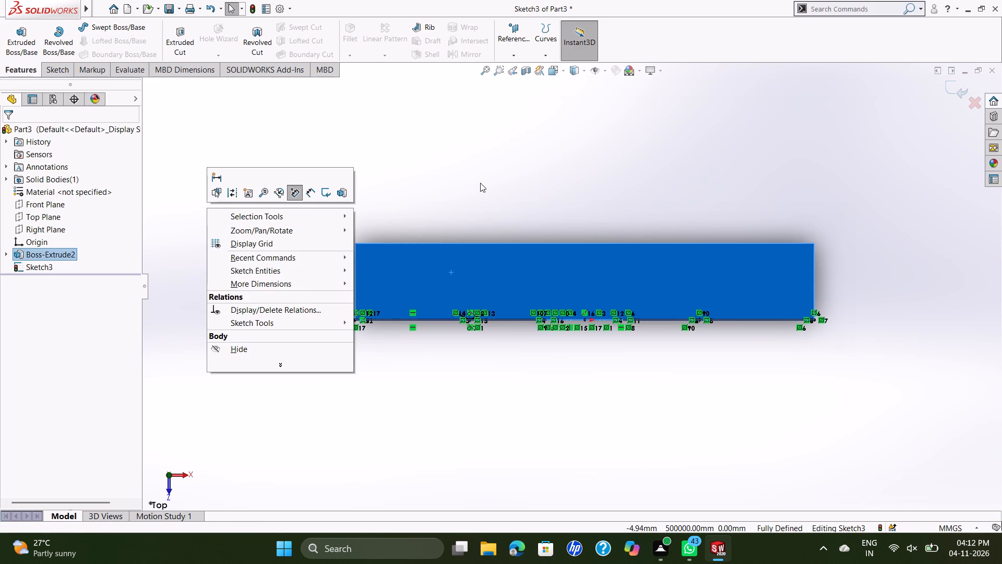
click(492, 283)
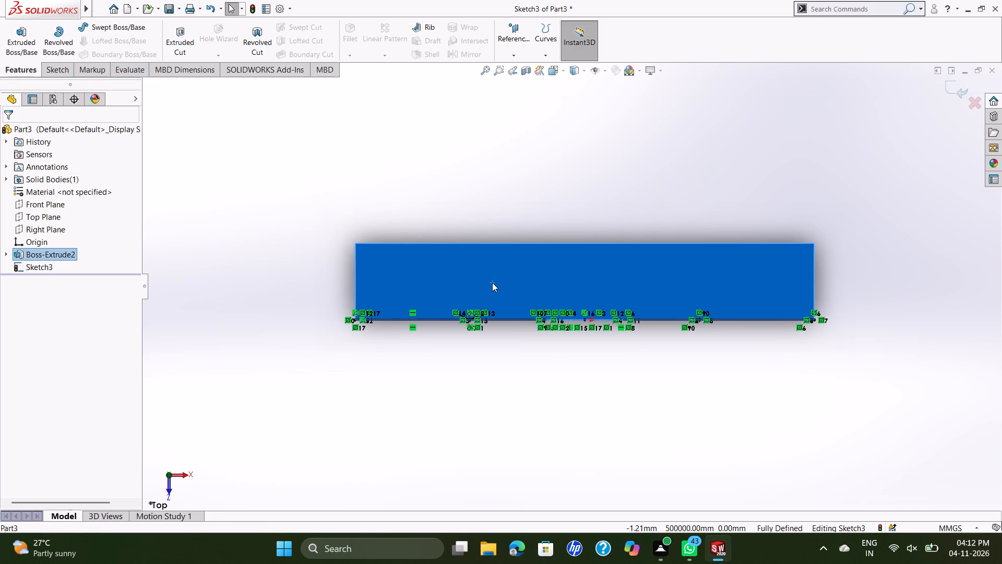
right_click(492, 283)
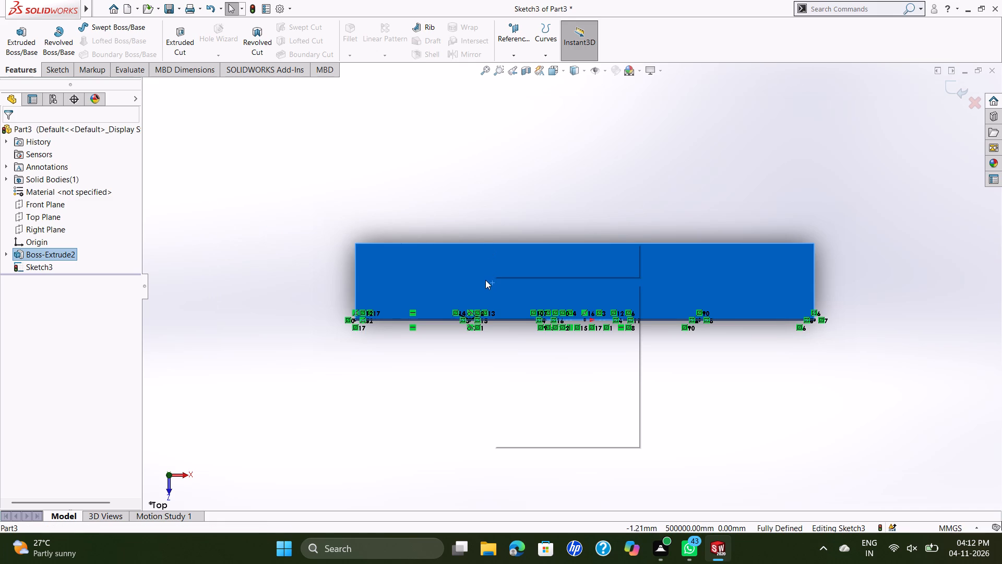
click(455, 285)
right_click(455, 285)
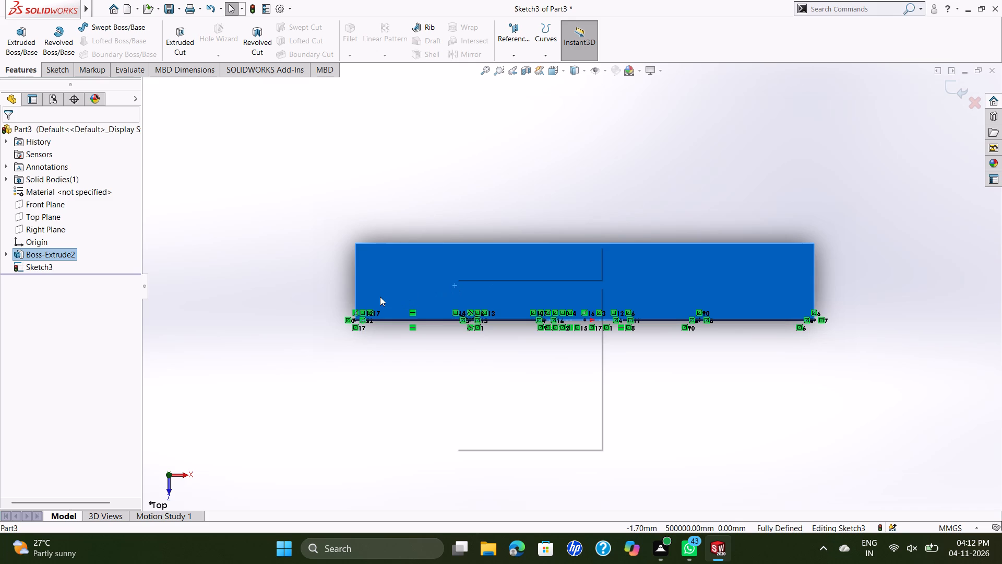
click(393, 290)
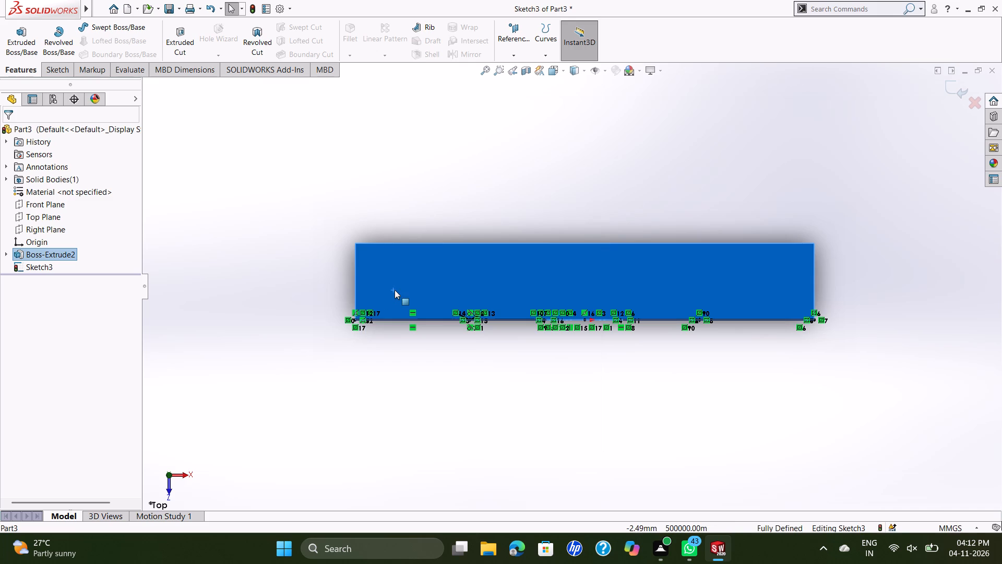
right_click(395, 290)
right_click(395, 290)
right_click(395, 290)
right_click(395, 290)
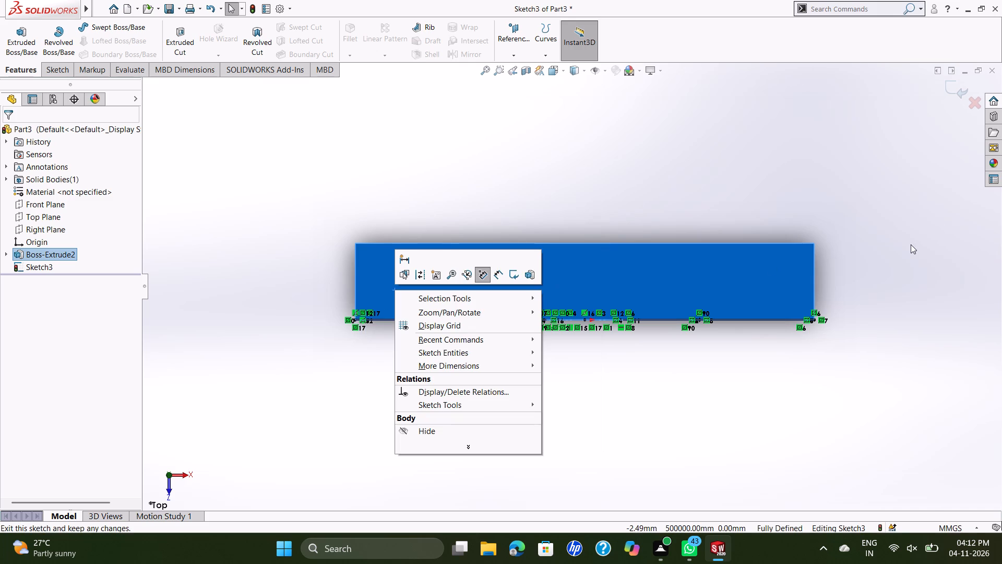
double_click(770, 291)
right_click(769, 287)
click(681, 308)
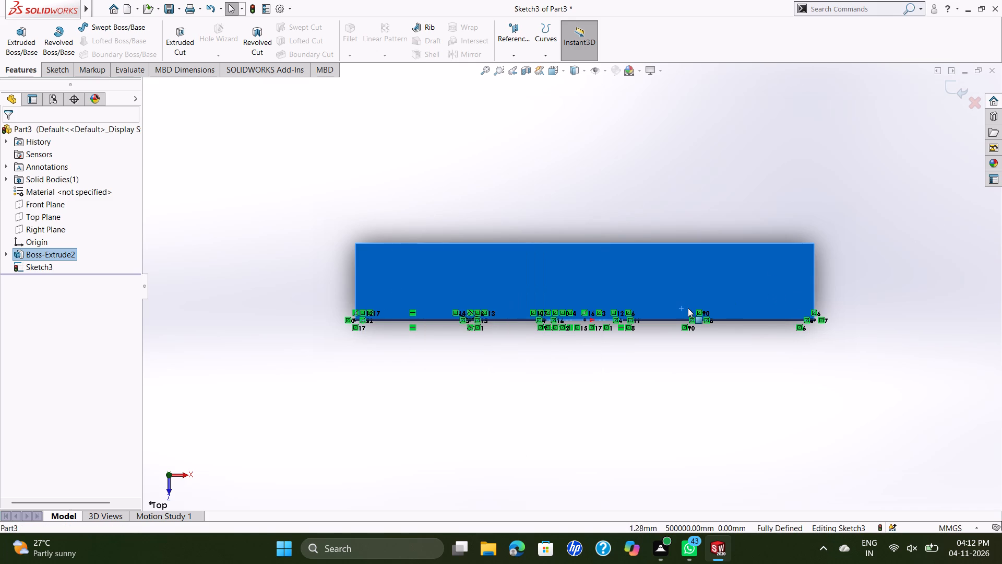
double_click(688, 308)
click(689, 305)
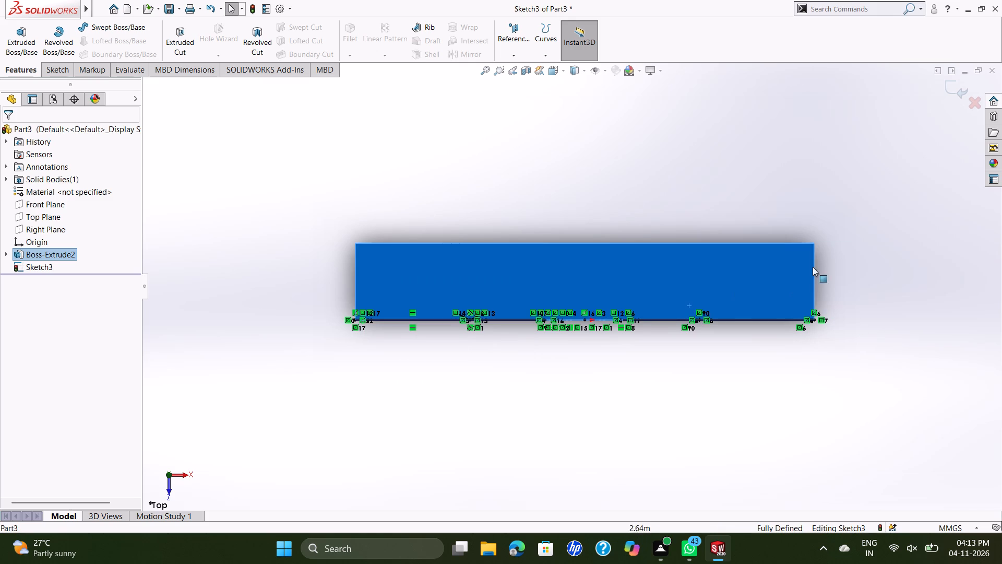
Exit the slot sketch, keeping its changes.
click(952, 85)
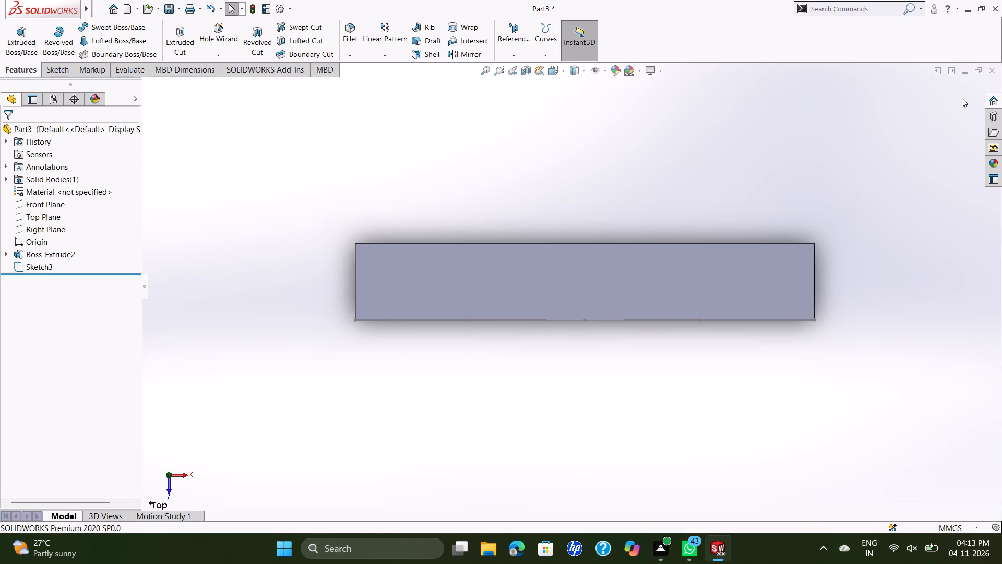
Start a sketch on the plate's upper side face and draw a 6 by 1 mm corner rectangle covering the whole face.
click(581, 303)
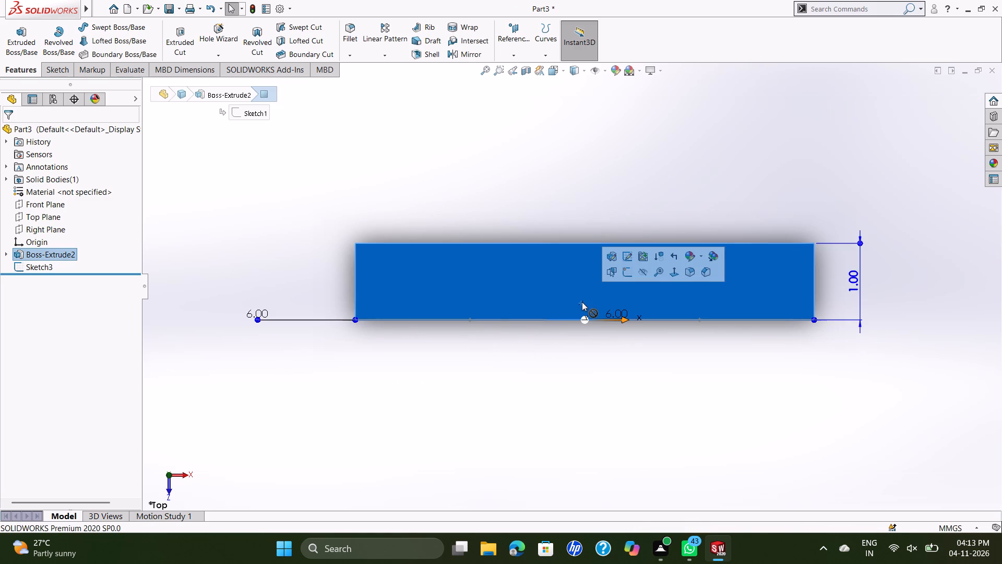
click(623, 272)
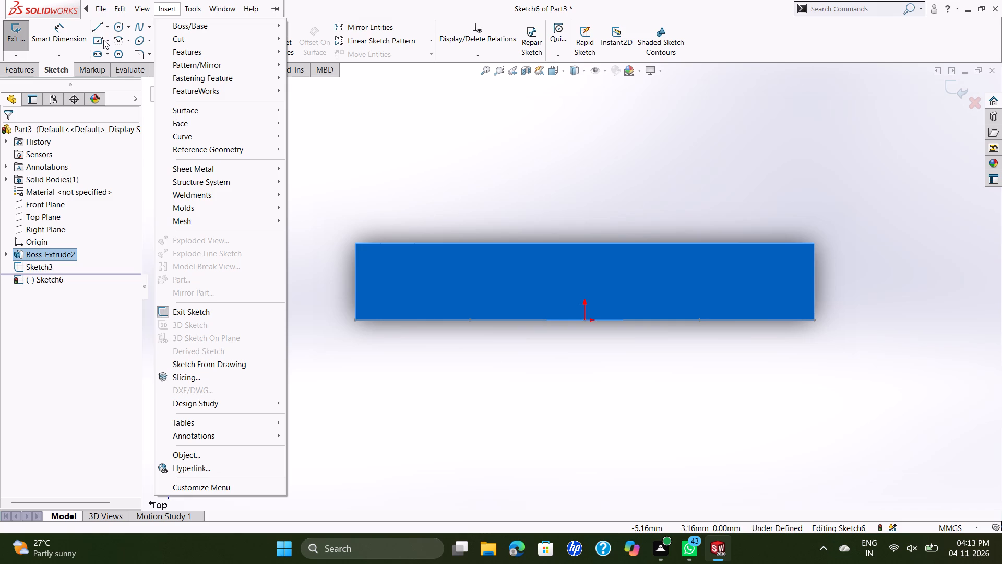
click(106, 40)
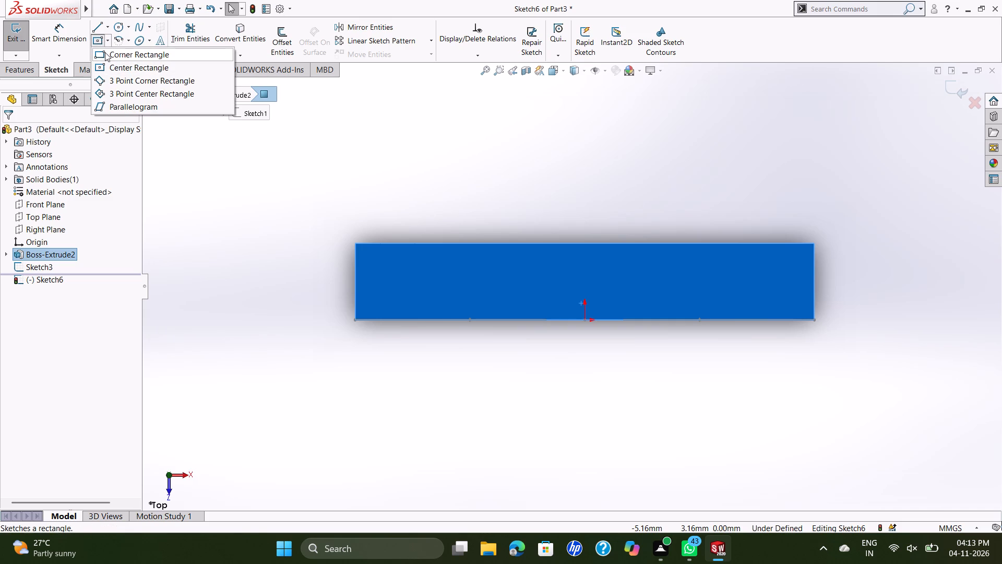
click(105, 52)
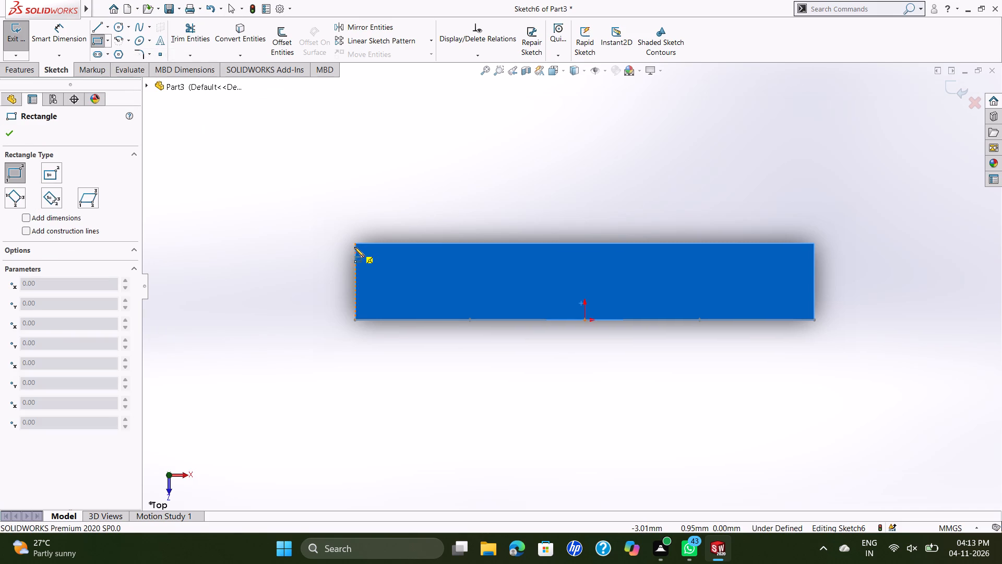
click(355, 244)
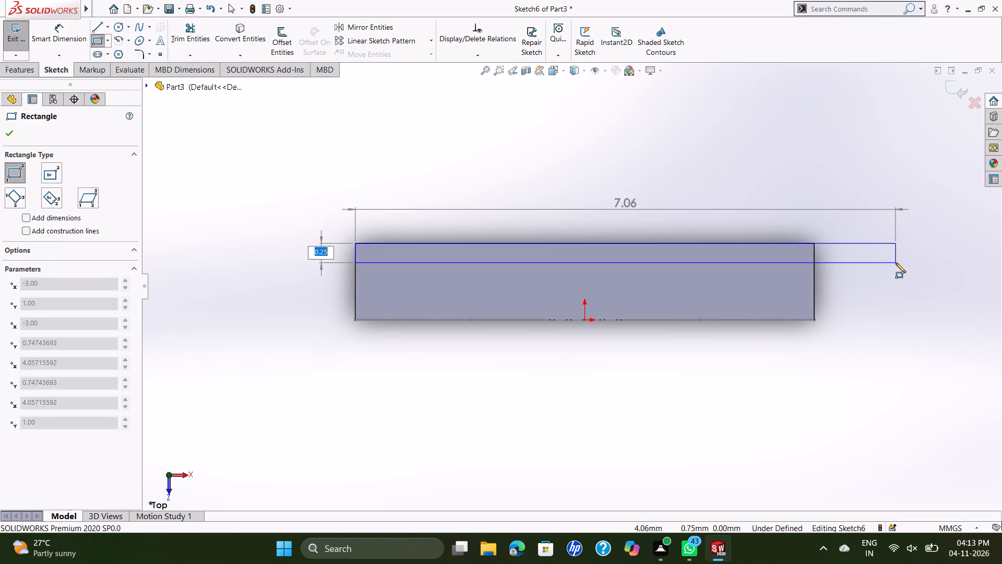
click(814, 320)
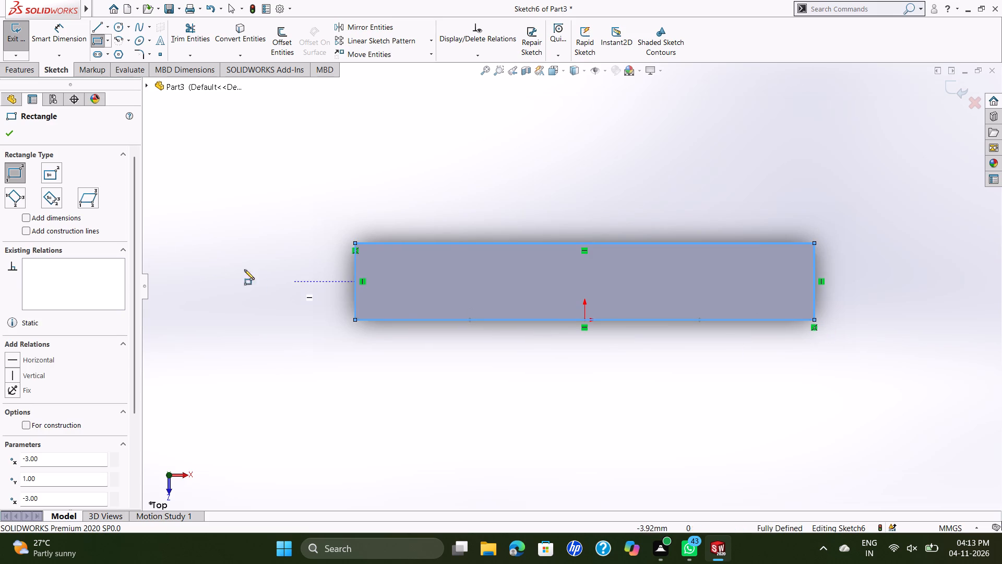
click(11, 131)
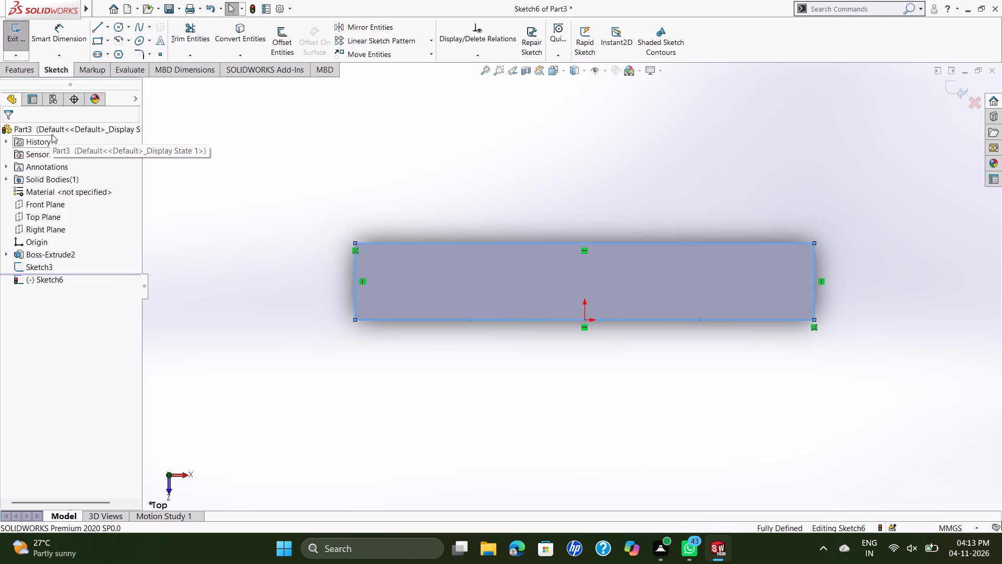
Extrude the side-face rectangle outward by a blind depth of 1.5 mm, merged with the plate.
middle_drag(381, 190, 402, 91)
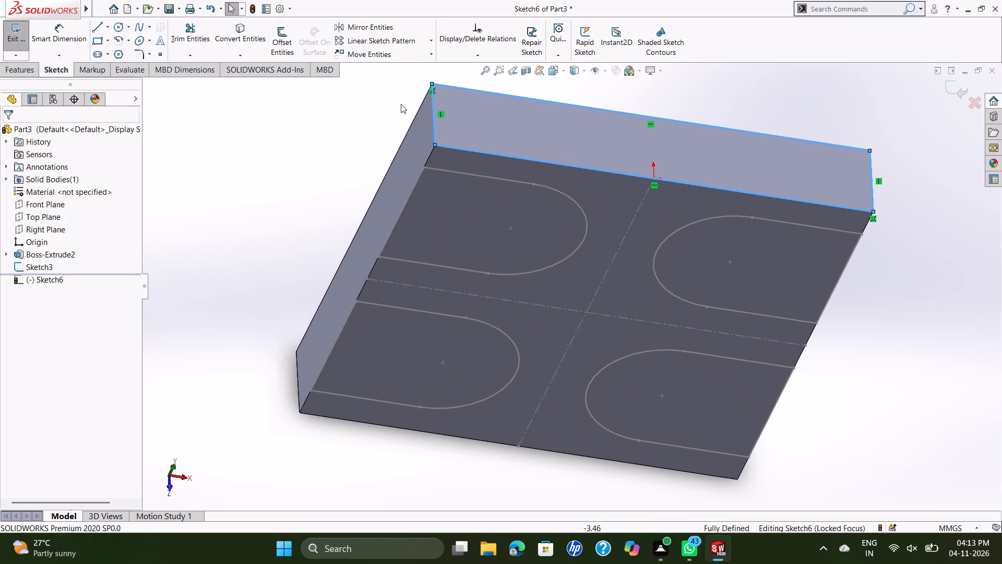
scroll(423, 130, down, 2)
scroll(593, 144, up, 3)
scroll(659, 194, down, 1)
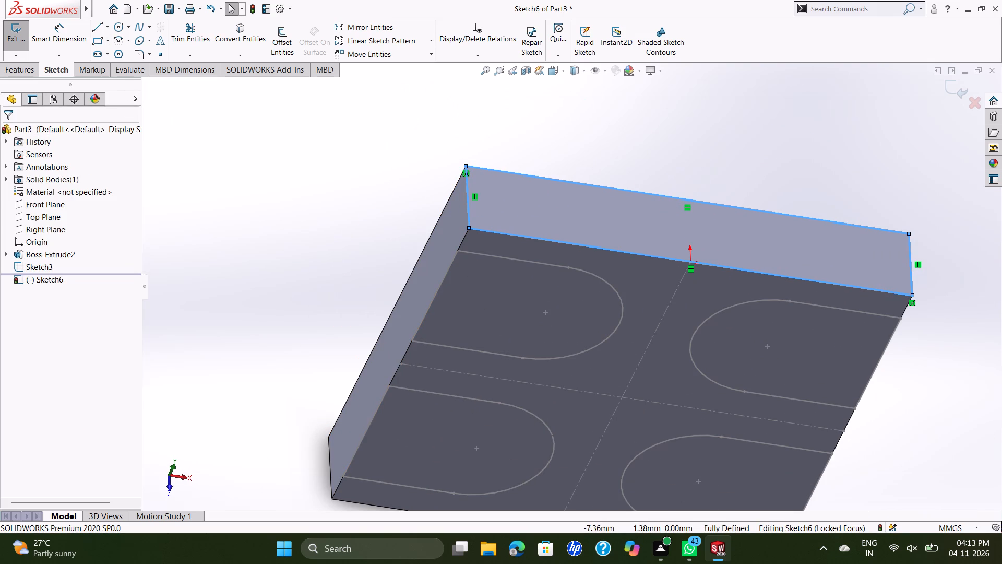
click(19, 68)
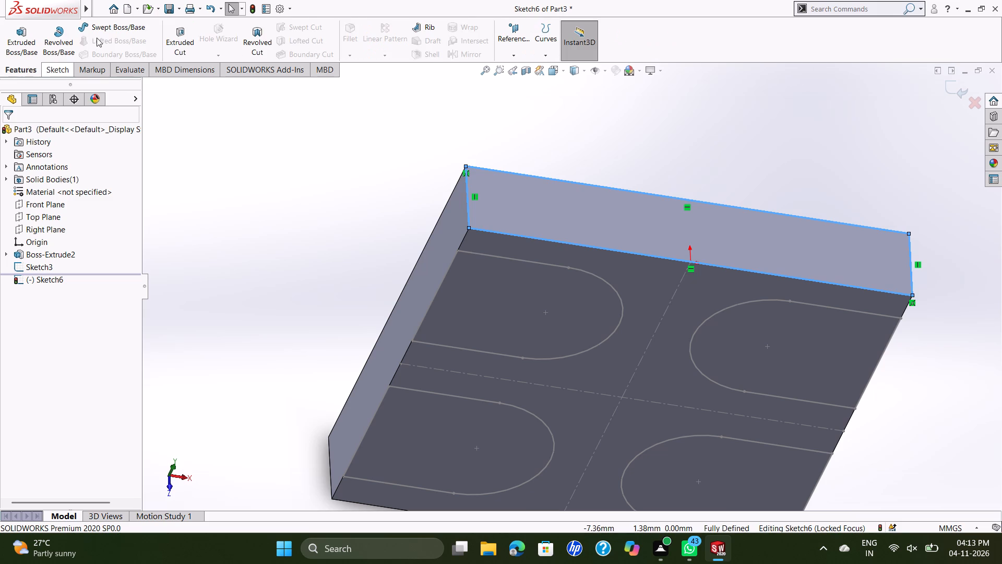
click(22, 32)
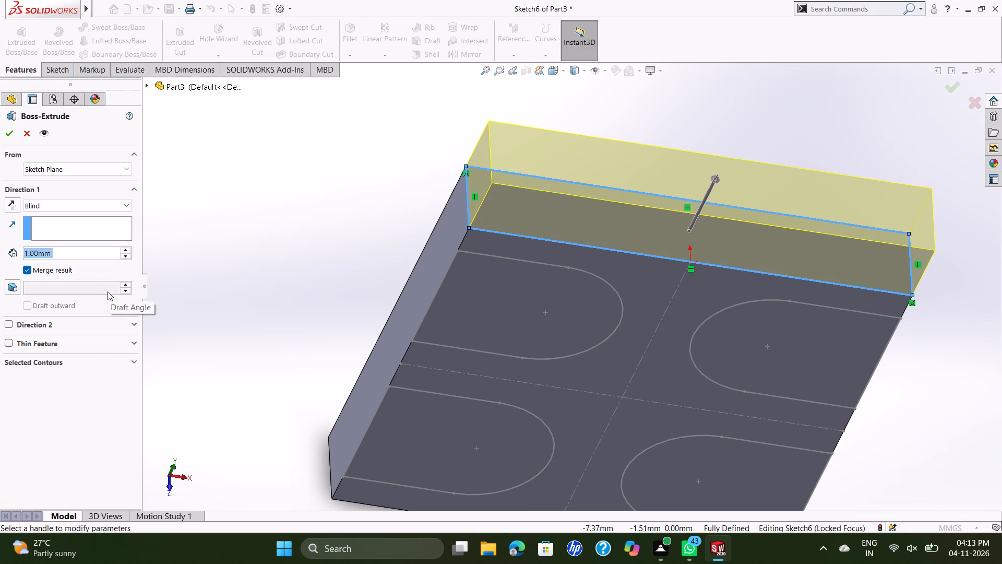
text(1.5)
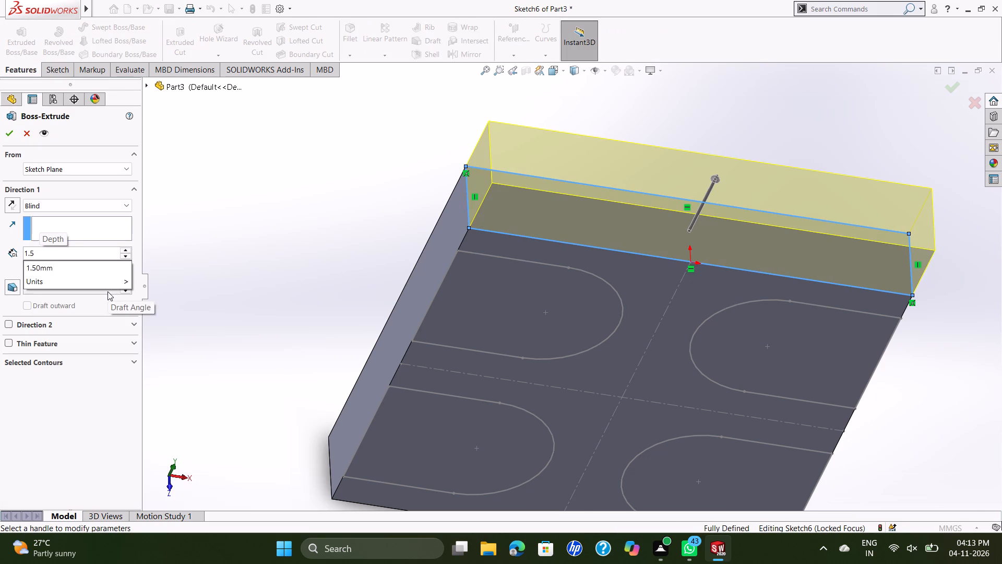
key(Return)
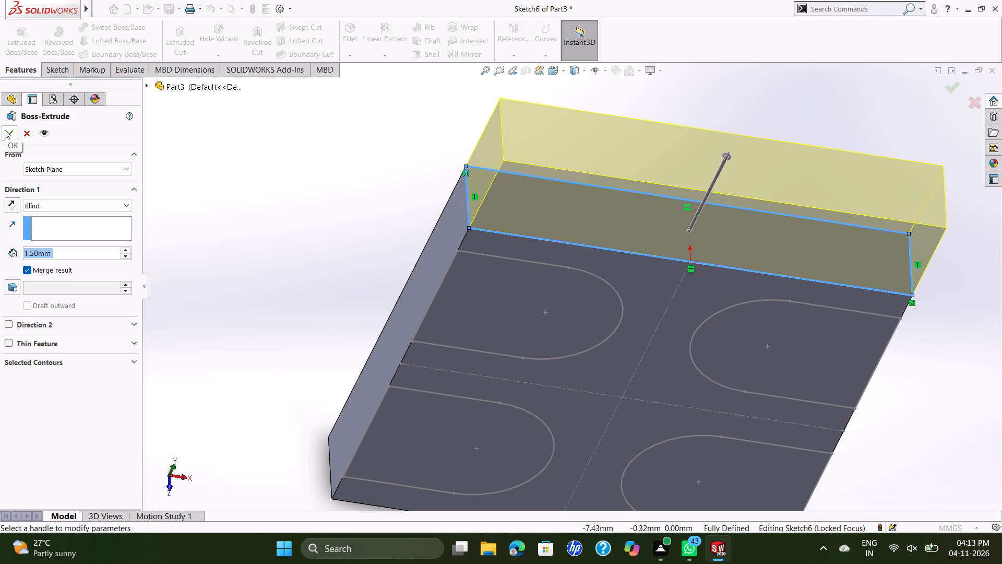
click(5, 130)
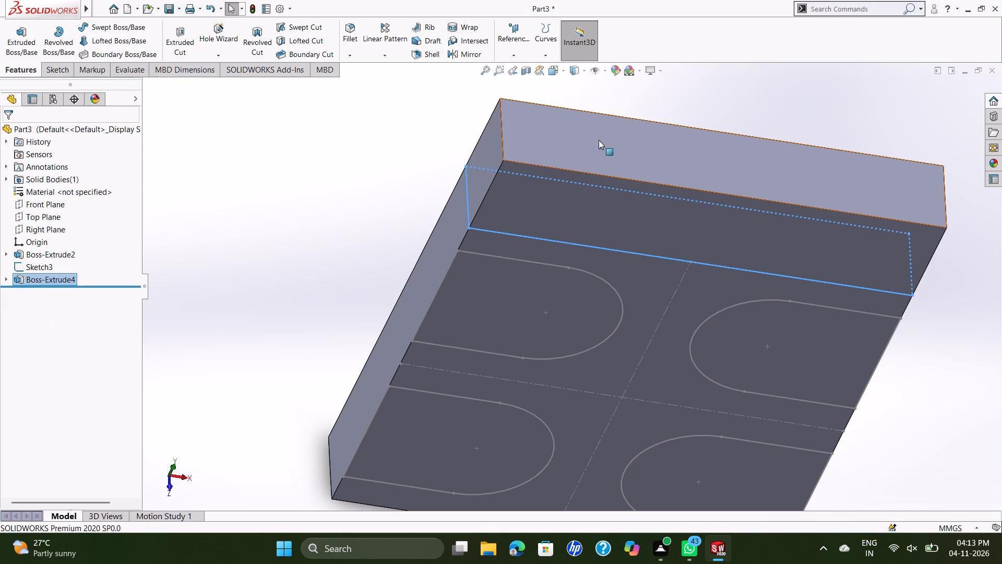
Examine the extended plate and the slot sketch on its face from several angles.
scroll(623, 184, up, 2)
scroll(661, 253, up, 1)
scroll(650, 309, up, 2)
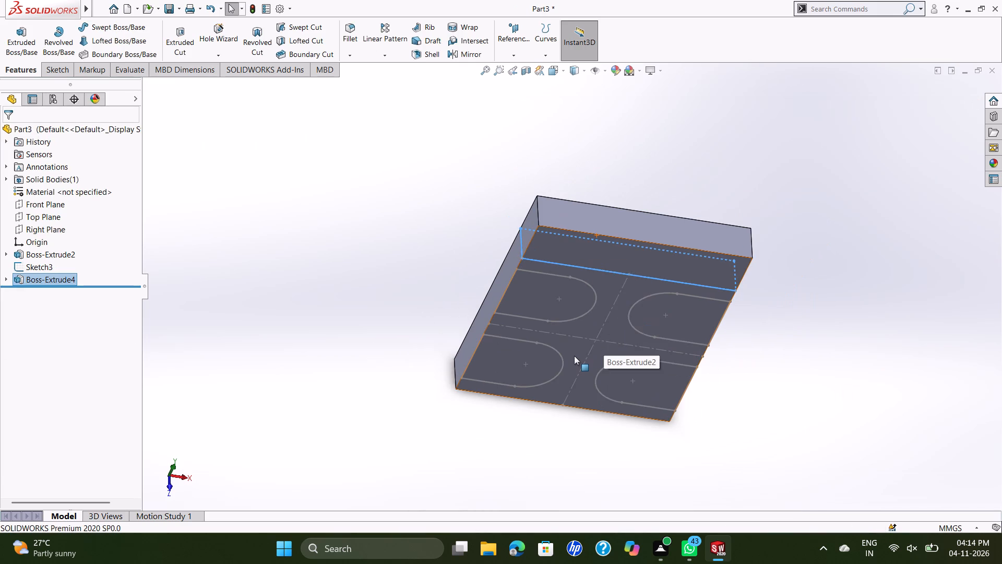
scroll(574, 356, down, 4)
middle_drag(610, 287, 613, 75)
scroll(613, 75, up, 1)
middle_drag(604, 321, 604, 244)
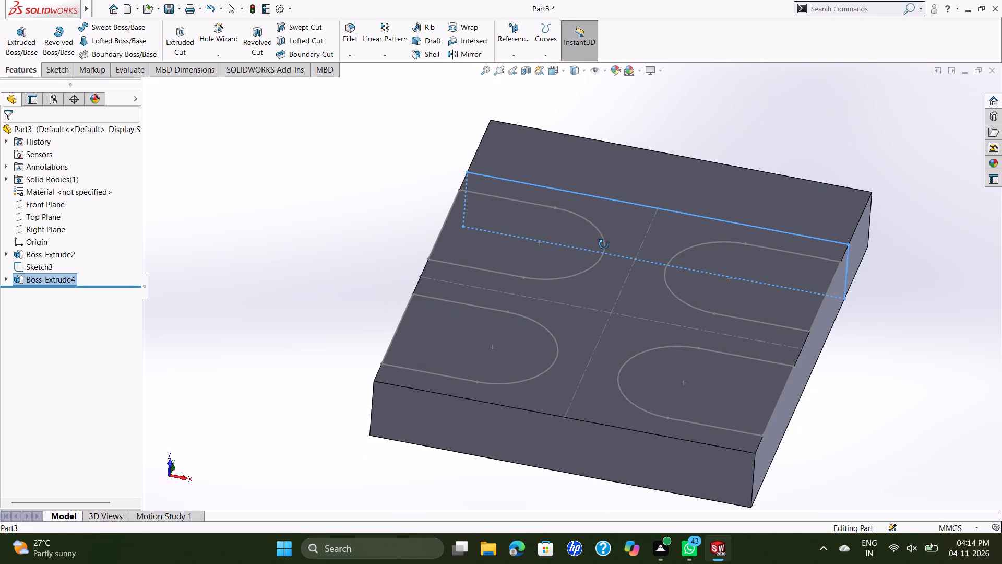
middle_drag(604, 244, 621, 211)
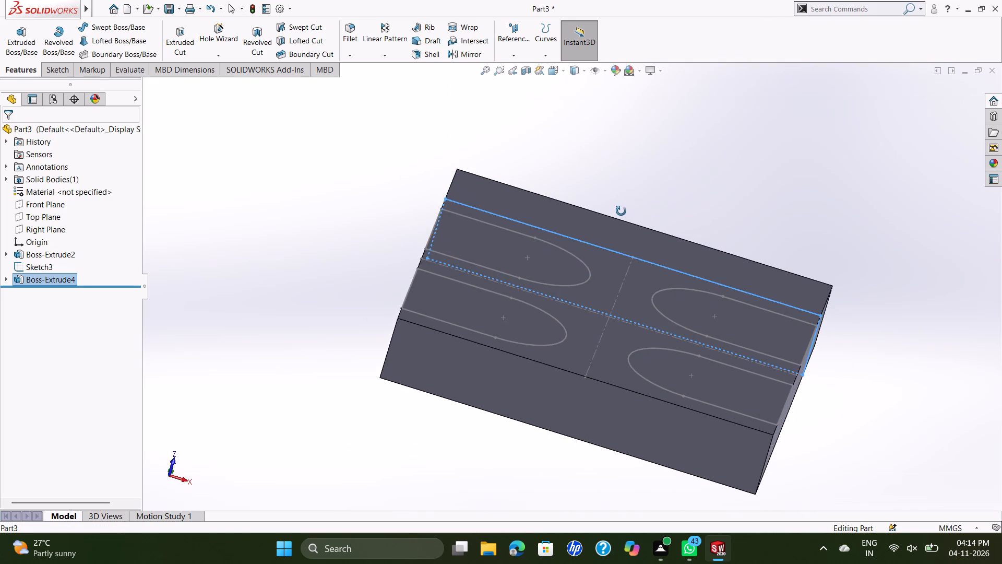
middle_drag(621, 211, 614, 269)
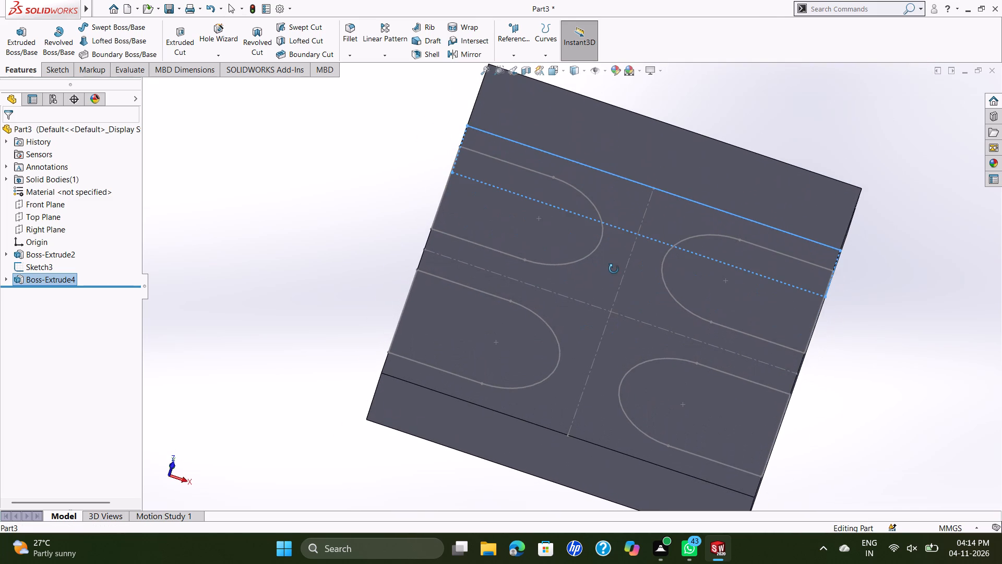
middle_drag(614, 269, 617, 272)
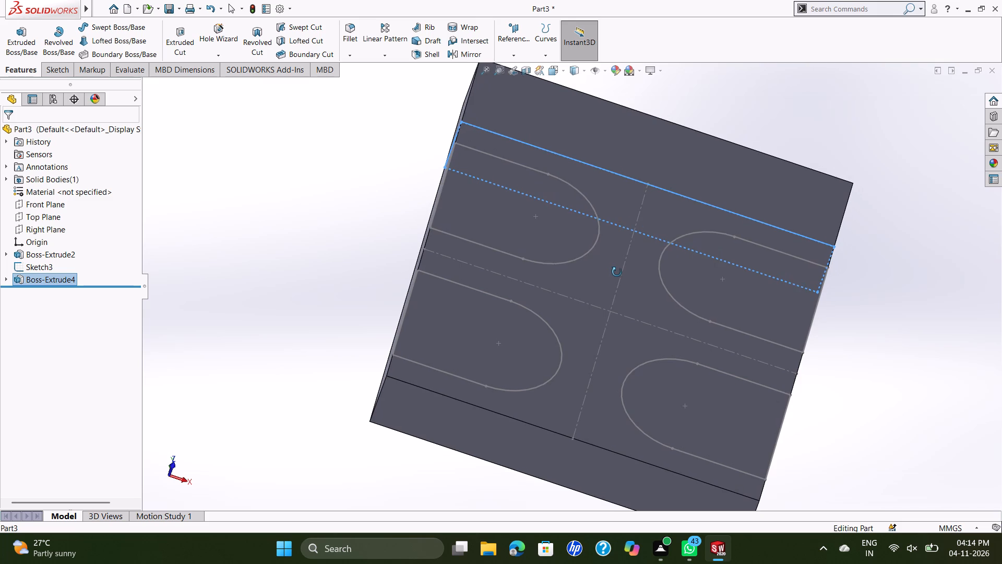
Start a sketch on the plate's lower side face and draw a 6 by 1 mm corner rectangle covering the whole face.
middle_drag(617, 272, 606, 206)
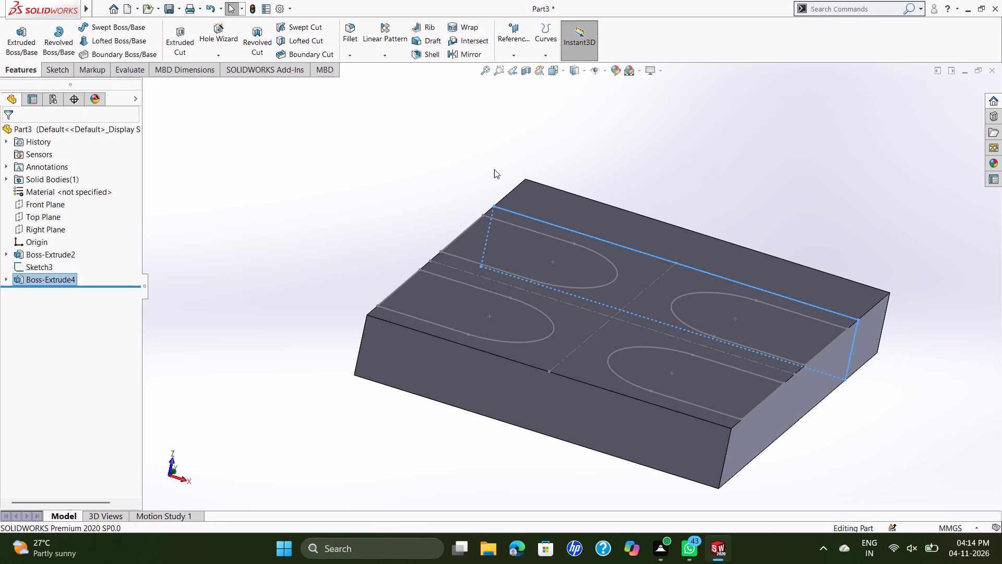
middle_drag(592, 236, 595, 228)
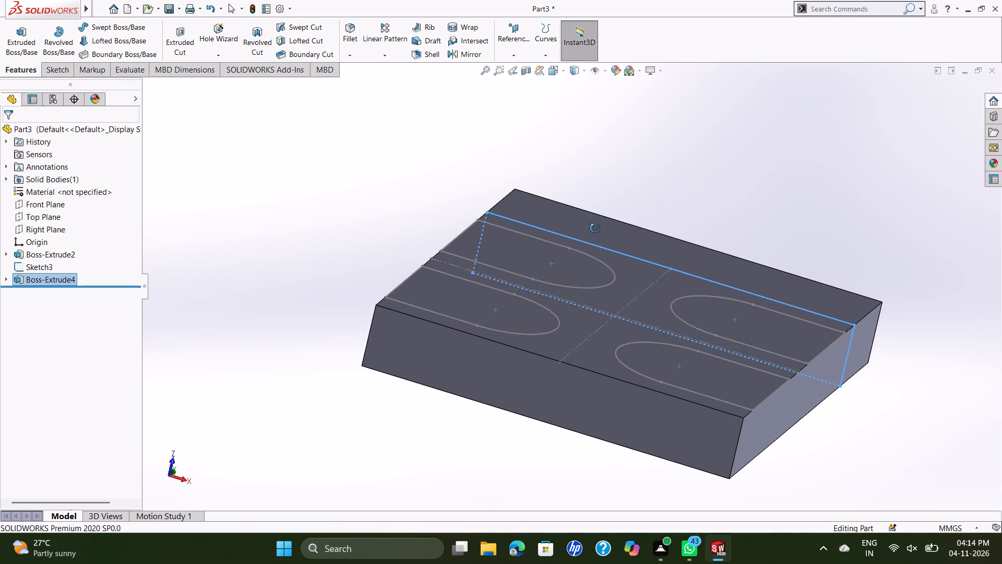
middle_drag(595, 228, 594, 225)
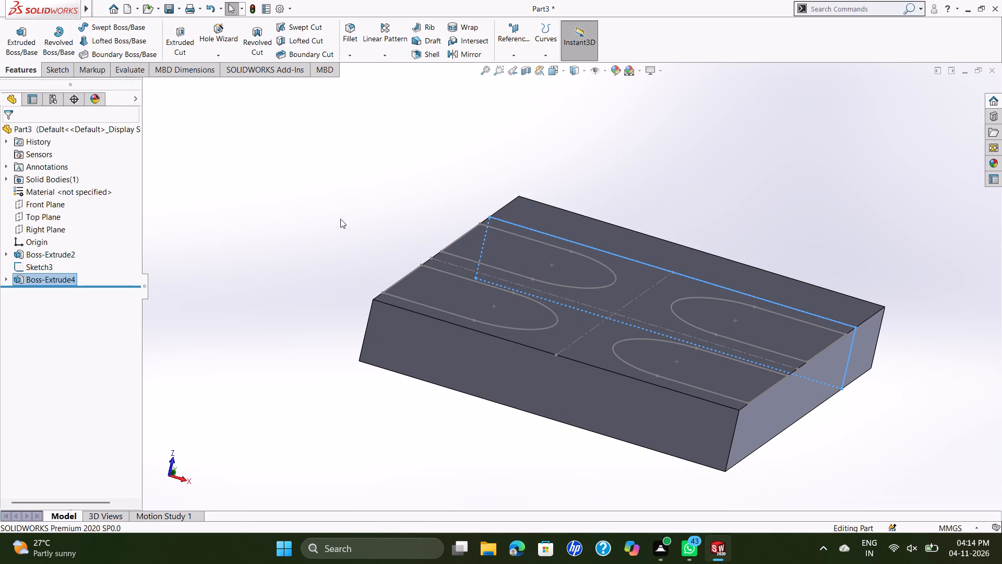
click(457, 338)
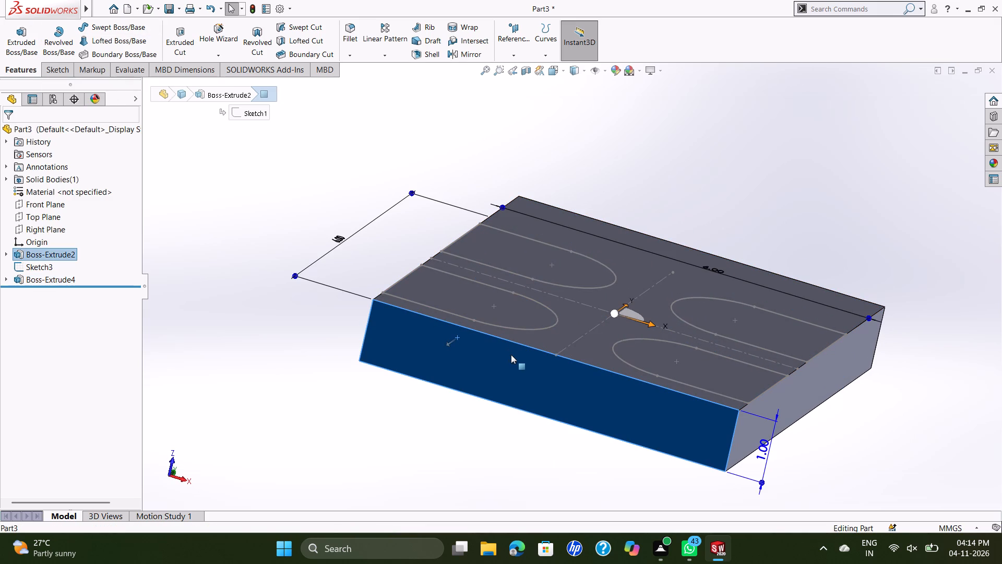
right_click(511, 355)
click(539, 301)
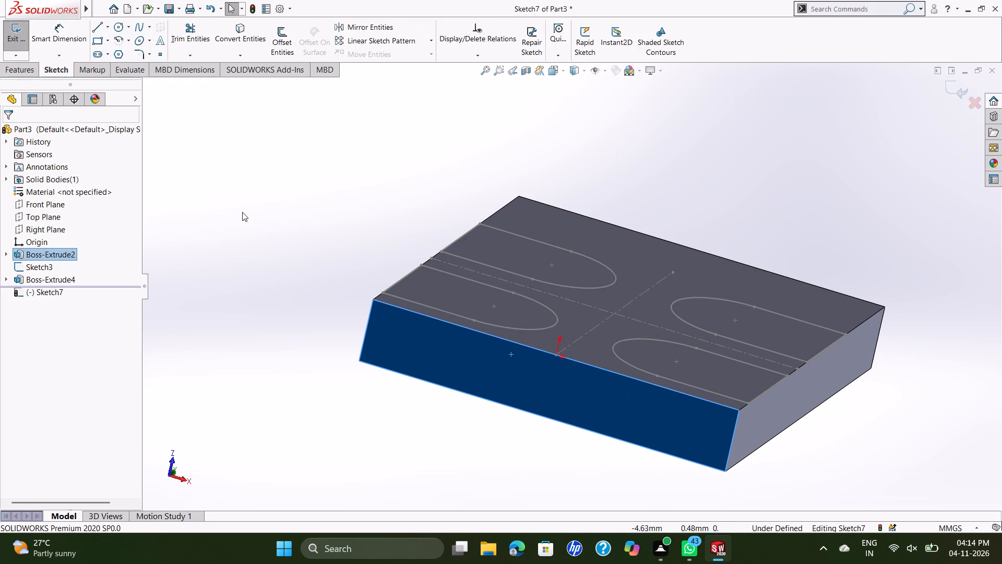
click(104, 38)
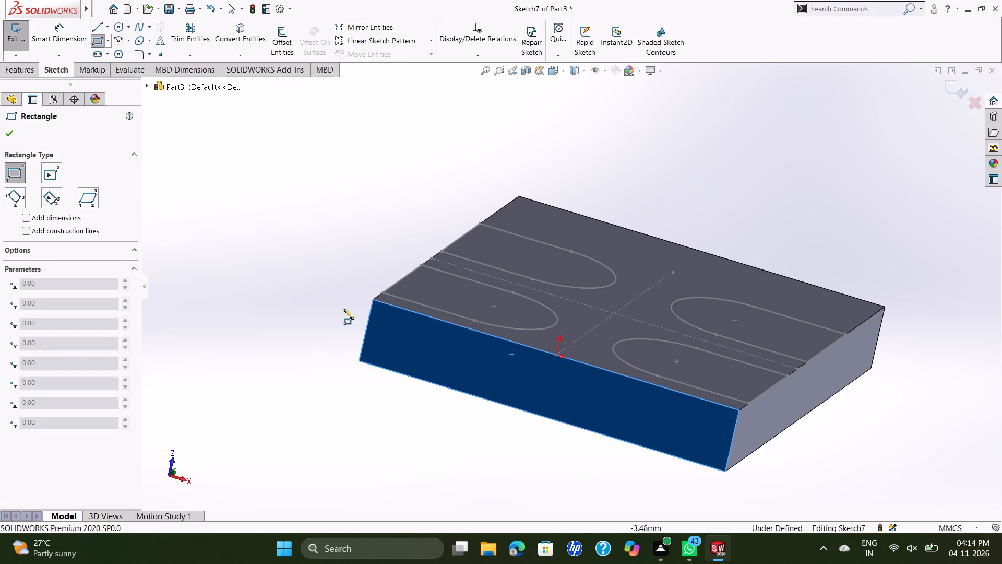
click(373, 302)
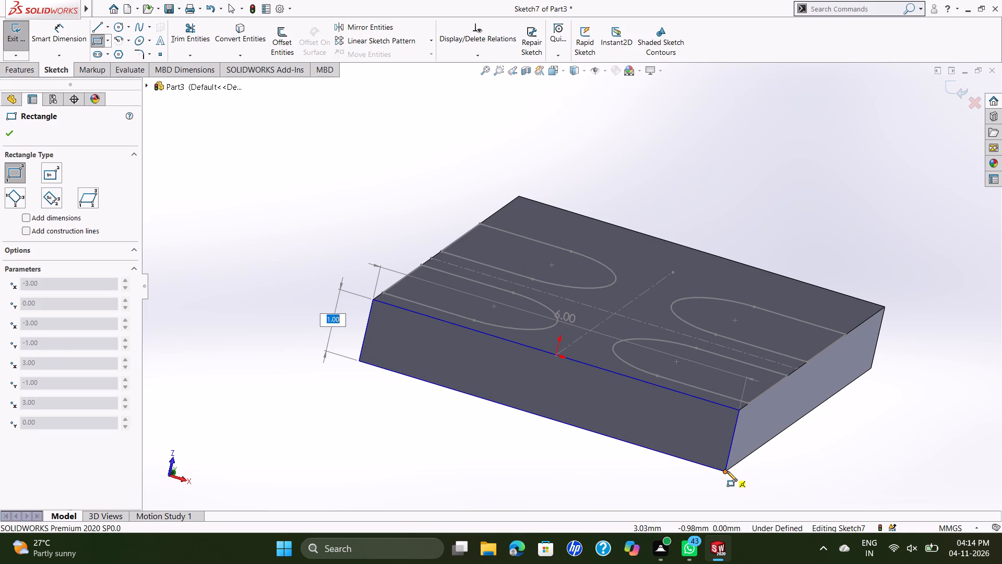
click(725, 471)
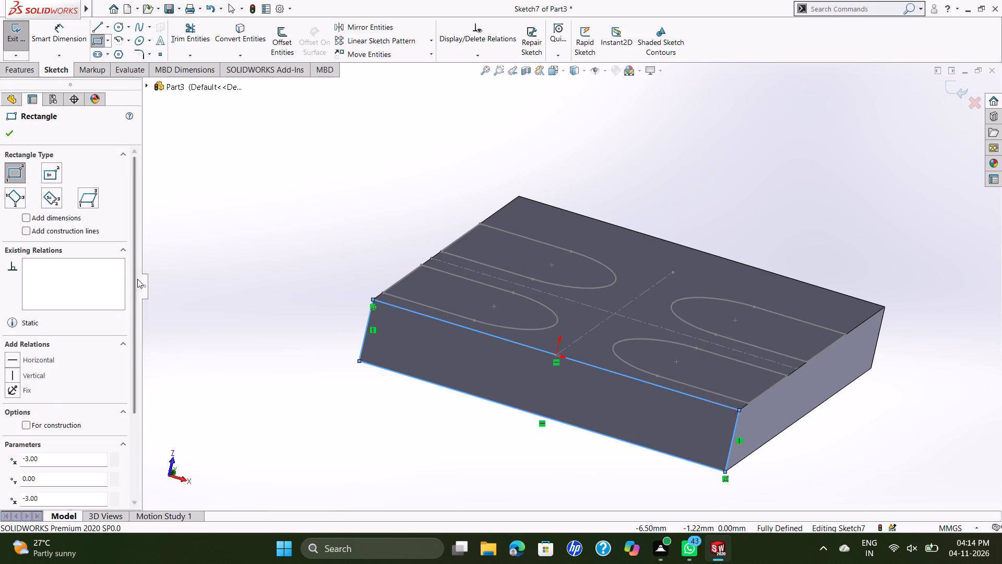
click(14, 126)
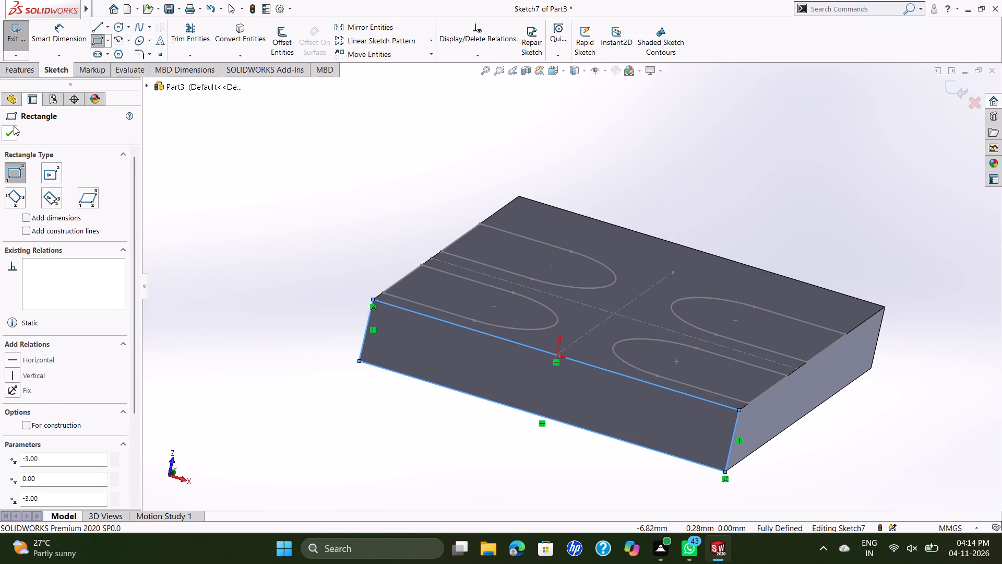
Extrude the lower side-face rectangle outward by a blind depth of 1.5 mm, merged with the plate.
click(20, 68)
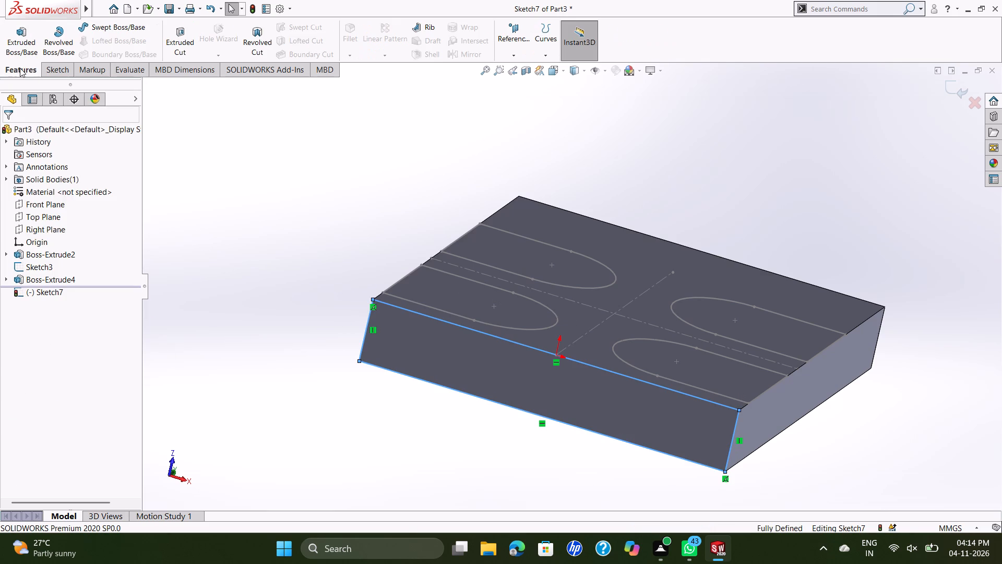
click(30, 42)
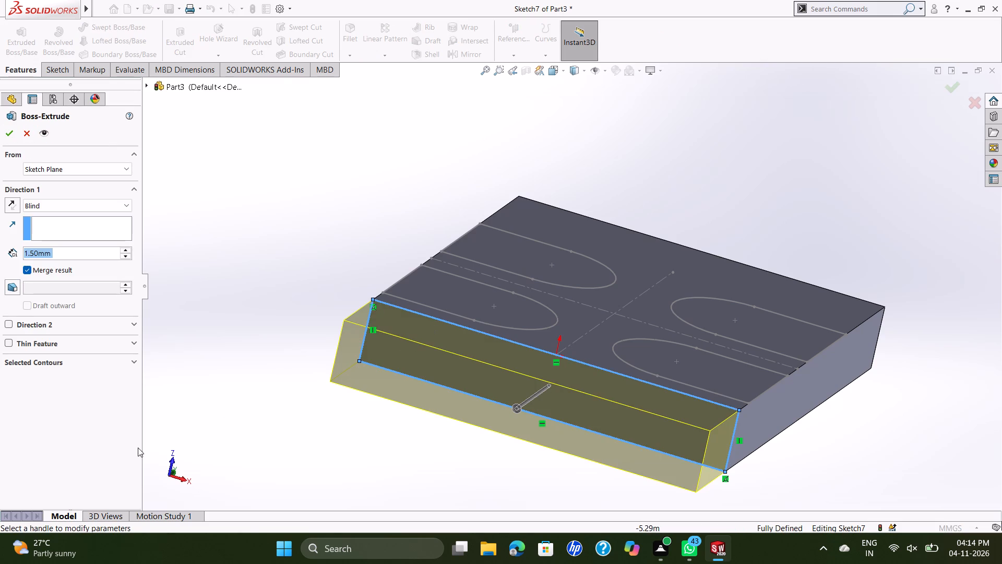
click(14, 137)
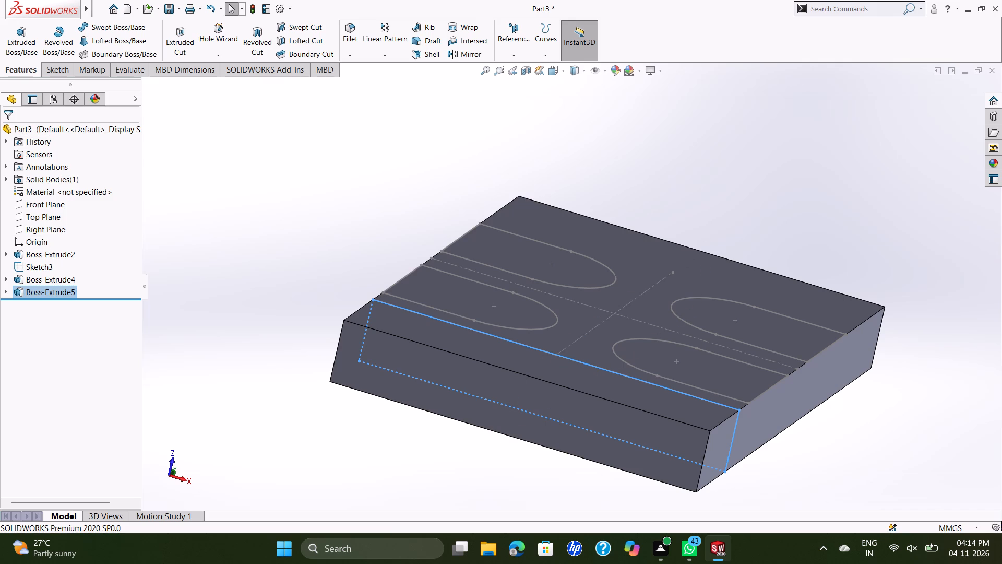
Examine the extended plate in isometric view and its slot-sketch face straight on, including the slot arcs.
click(554, 265)
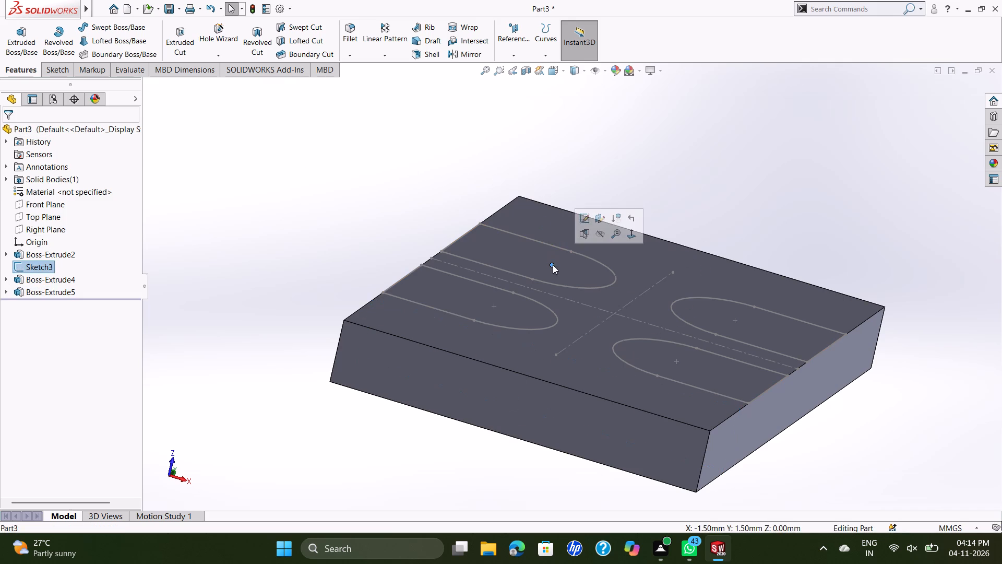
key(Escape)
key(Escape)
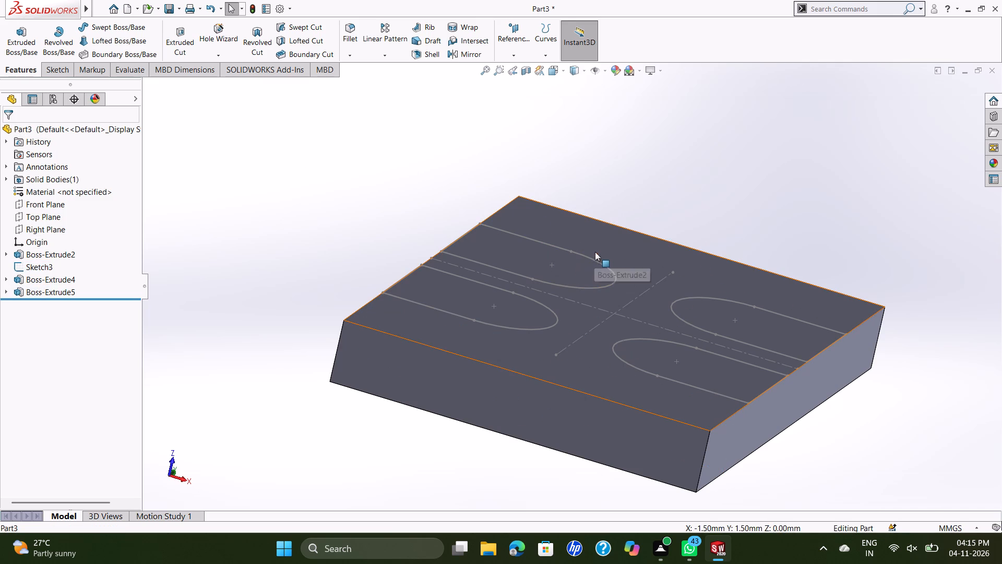
key(ctrl+8)
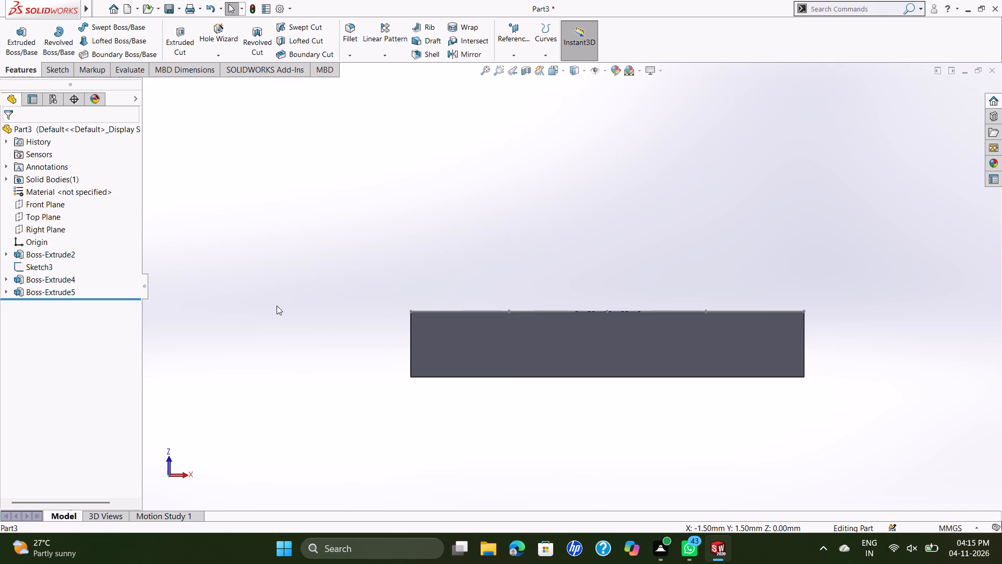
key(ctrl+y)
key(ctrl+7)
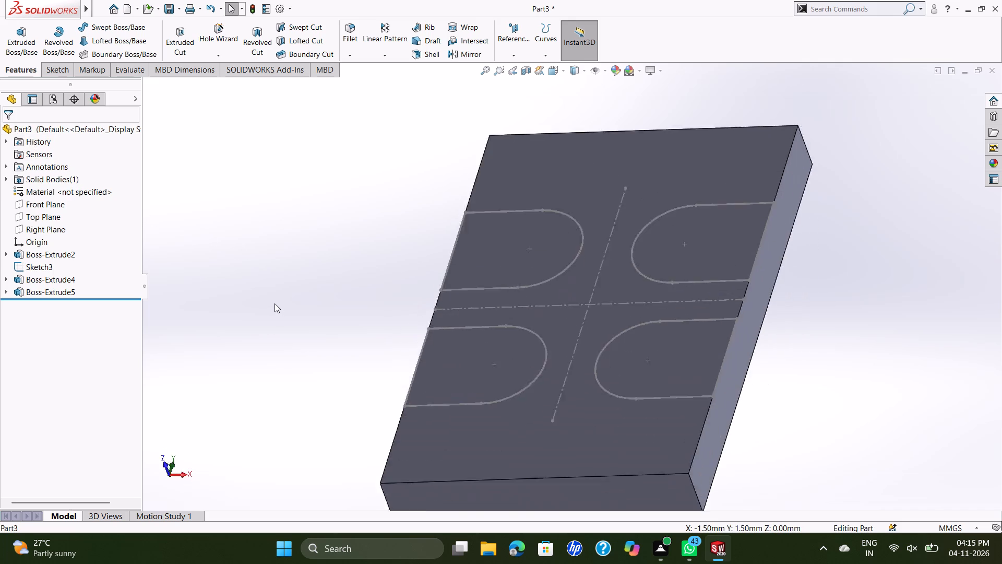
scroll(654, 224, up, 1)
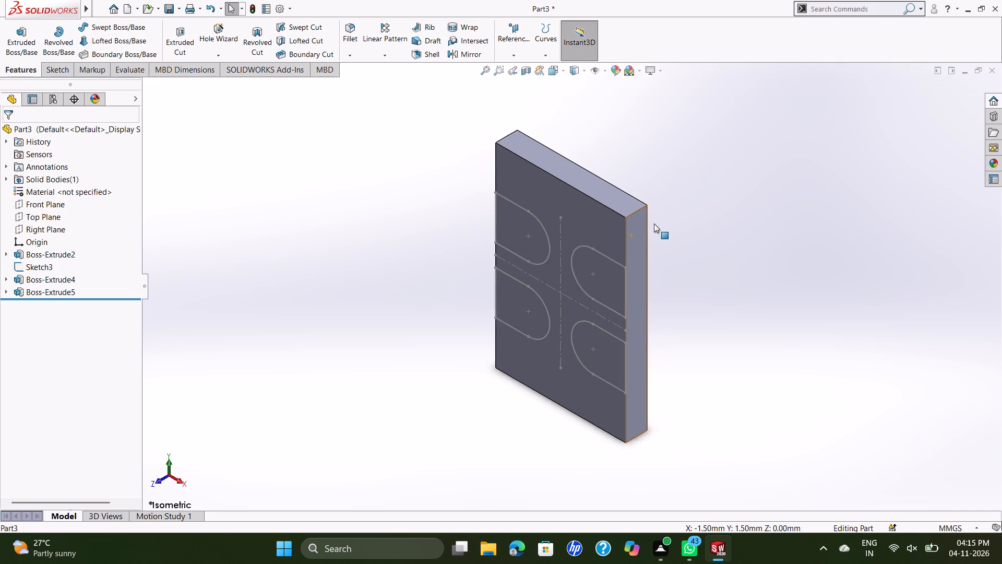
scroll(653, 224, up, 1)
scroll(646, 225, down, 3)
click(499, 275)
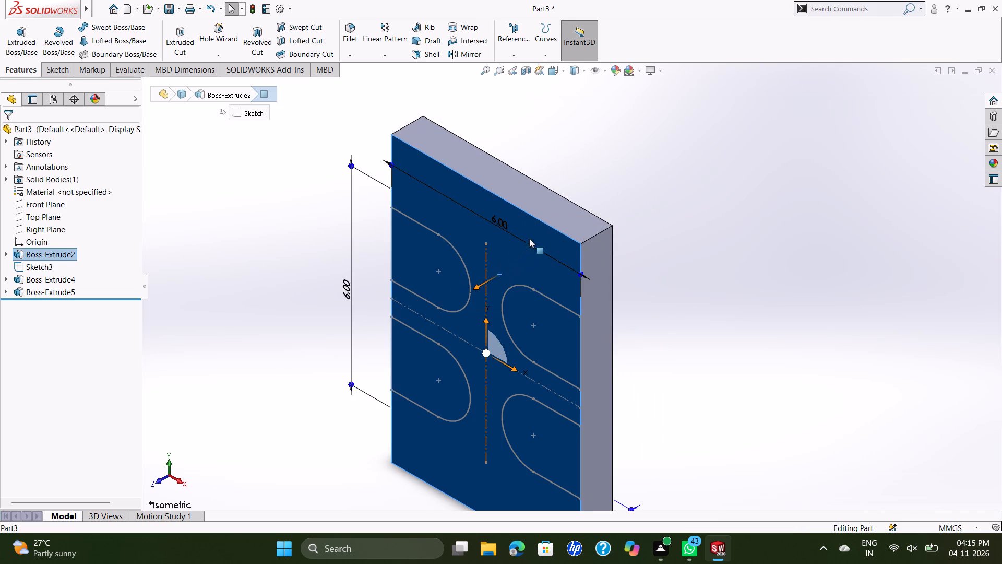
right_click(499, 257)
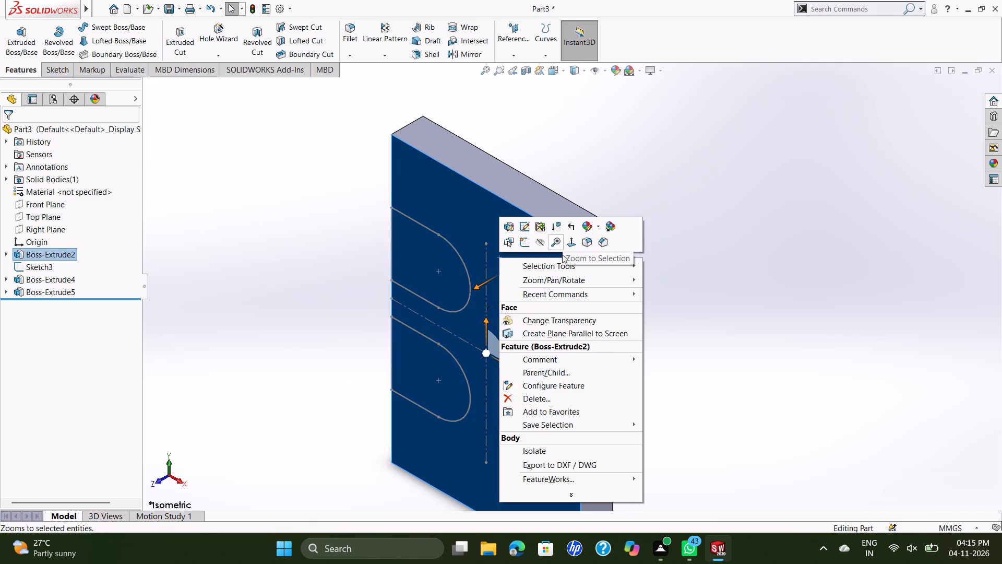
click(567, 241)
scroll(633, 231, down, 1)
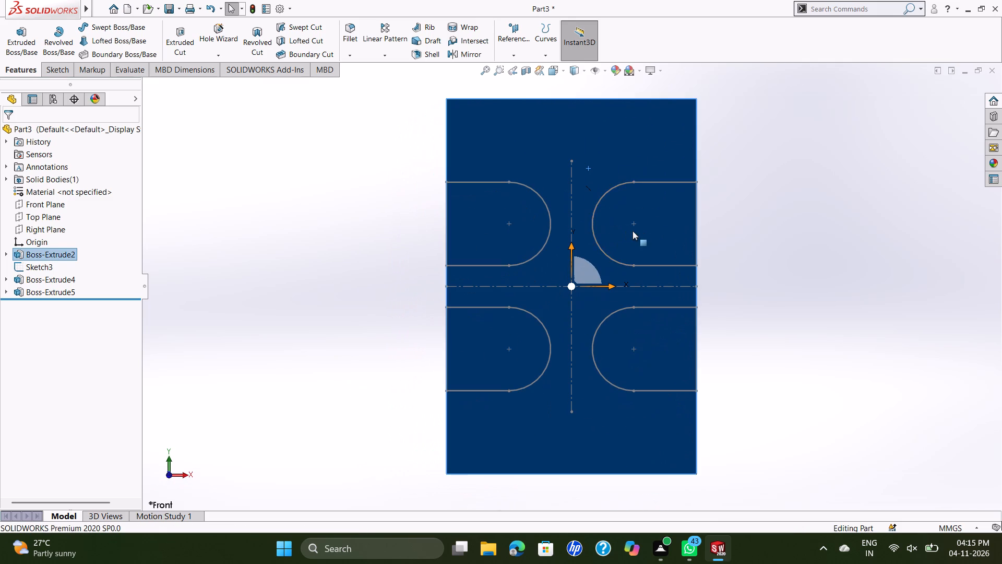
scroll(633, 231, down, 2)
scroll(562, 235, up, 2)
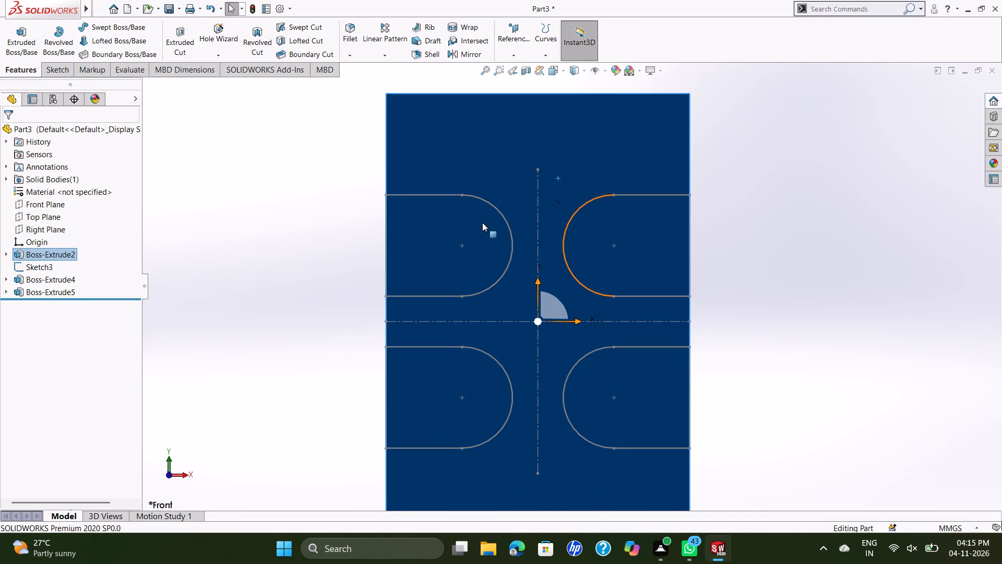
click(493, 207)
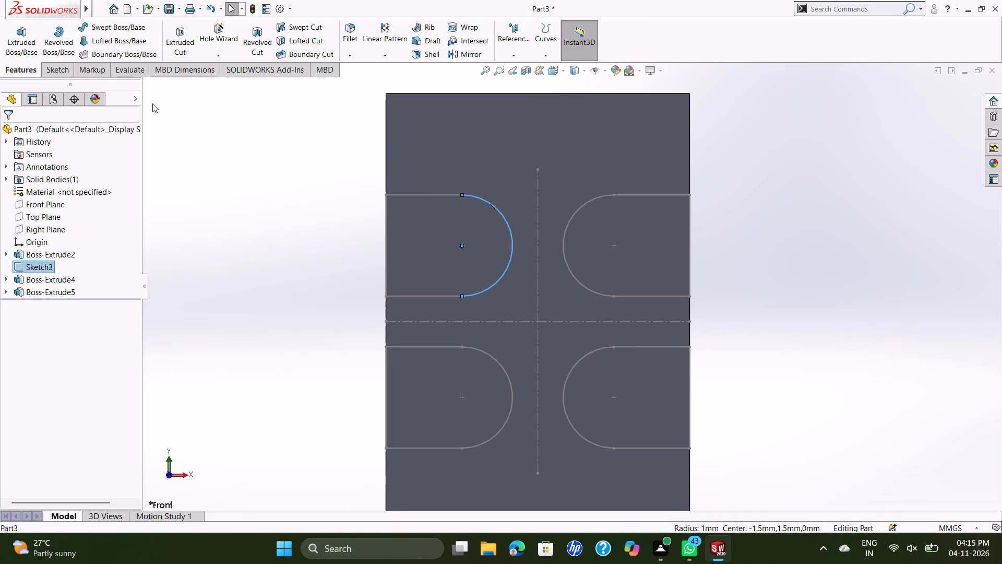
key(Escape)
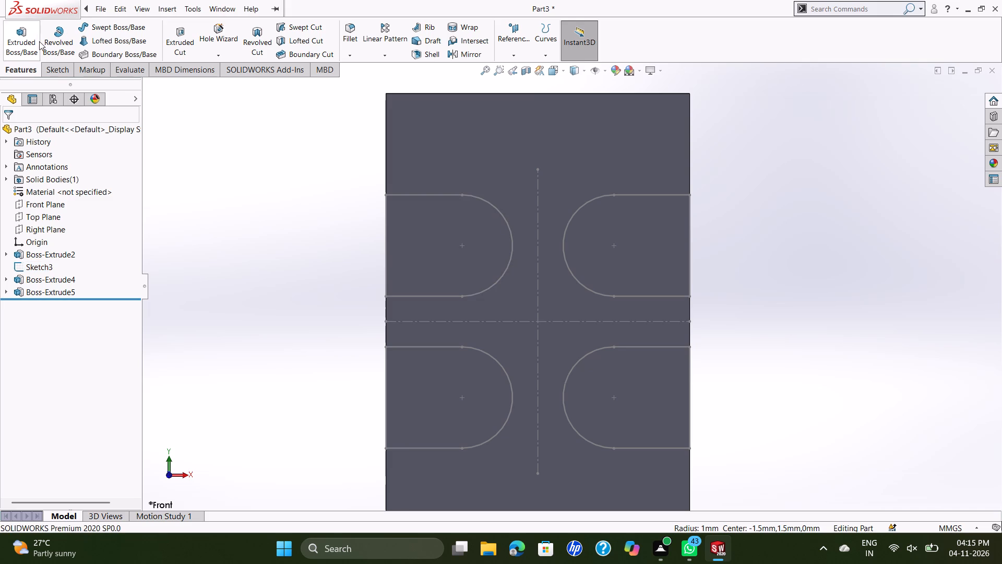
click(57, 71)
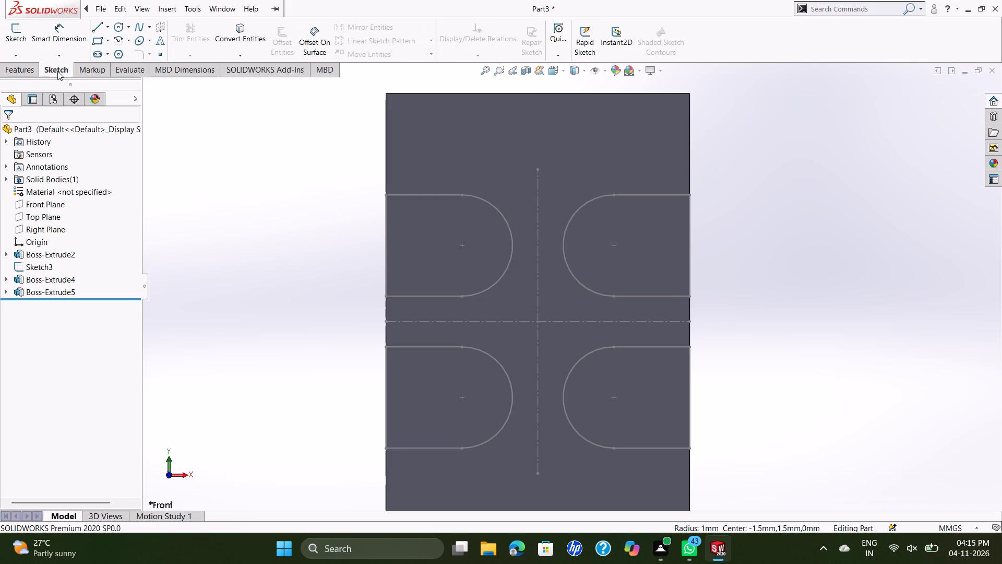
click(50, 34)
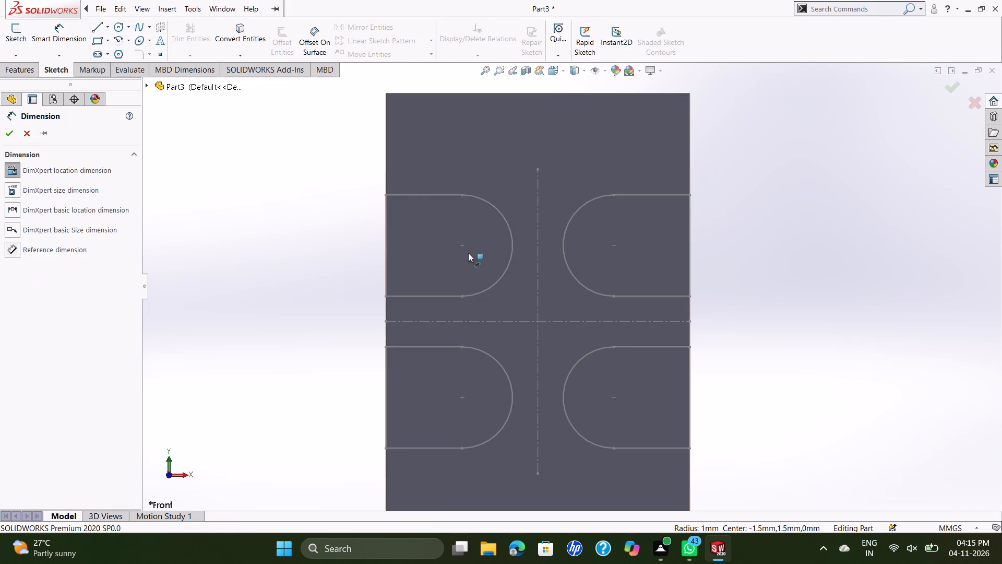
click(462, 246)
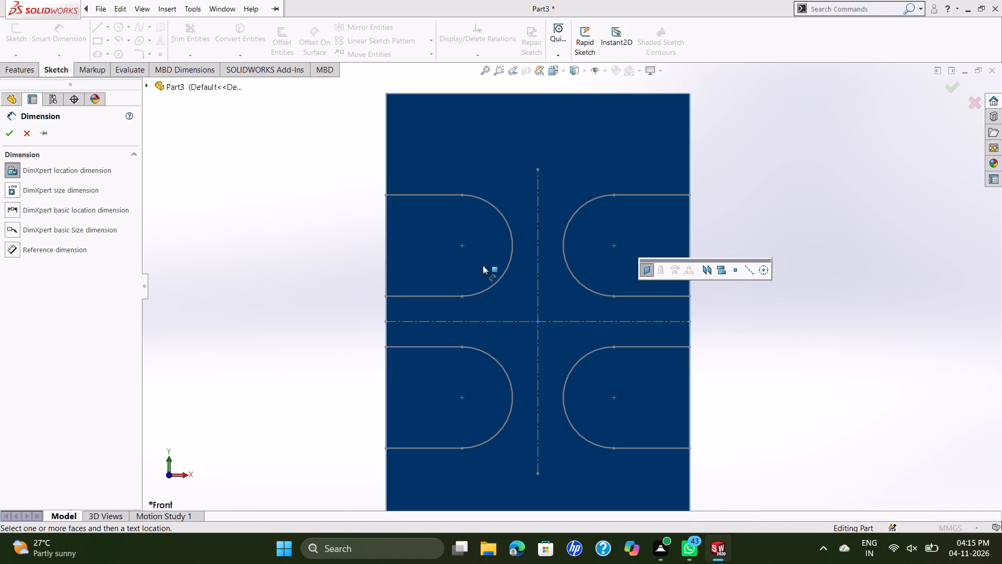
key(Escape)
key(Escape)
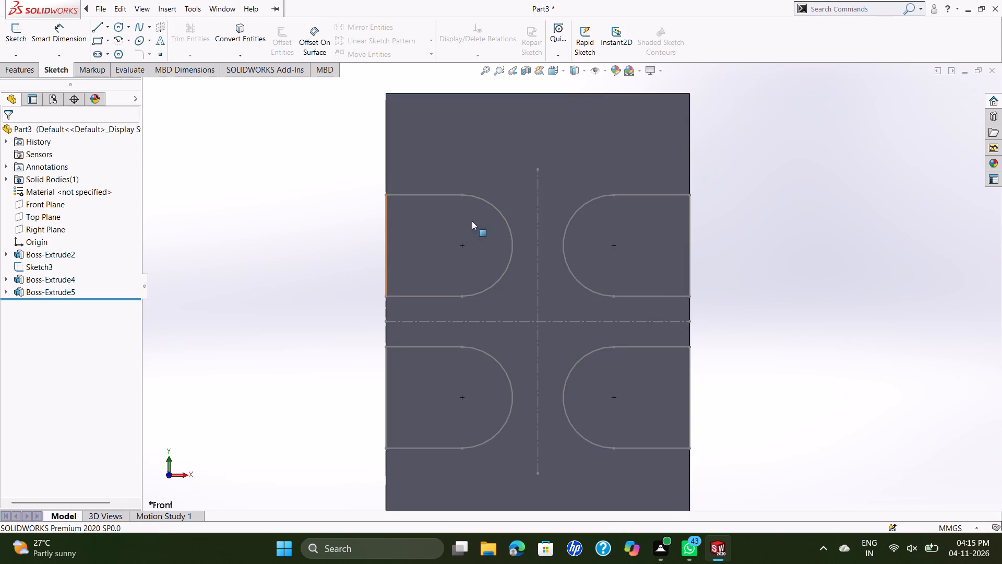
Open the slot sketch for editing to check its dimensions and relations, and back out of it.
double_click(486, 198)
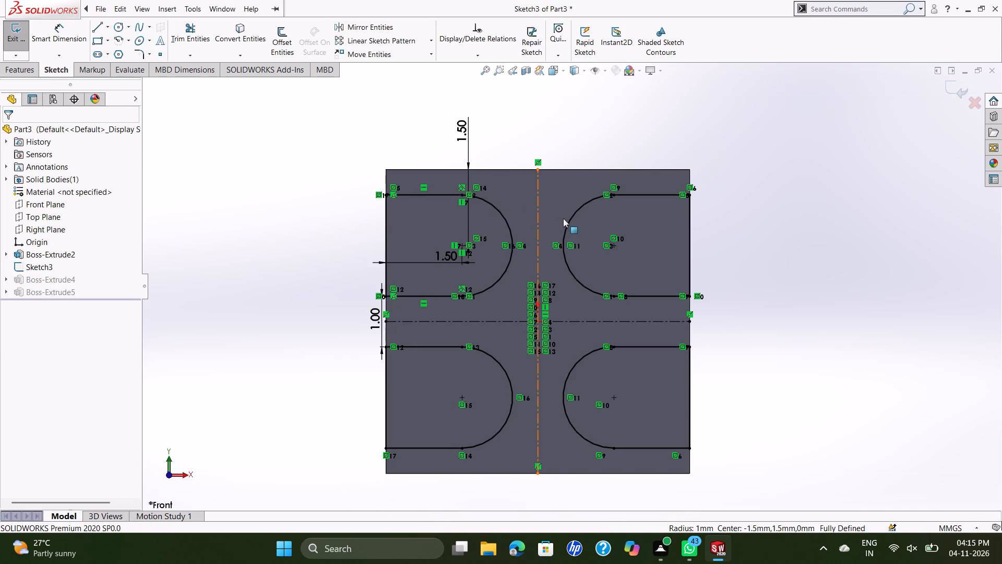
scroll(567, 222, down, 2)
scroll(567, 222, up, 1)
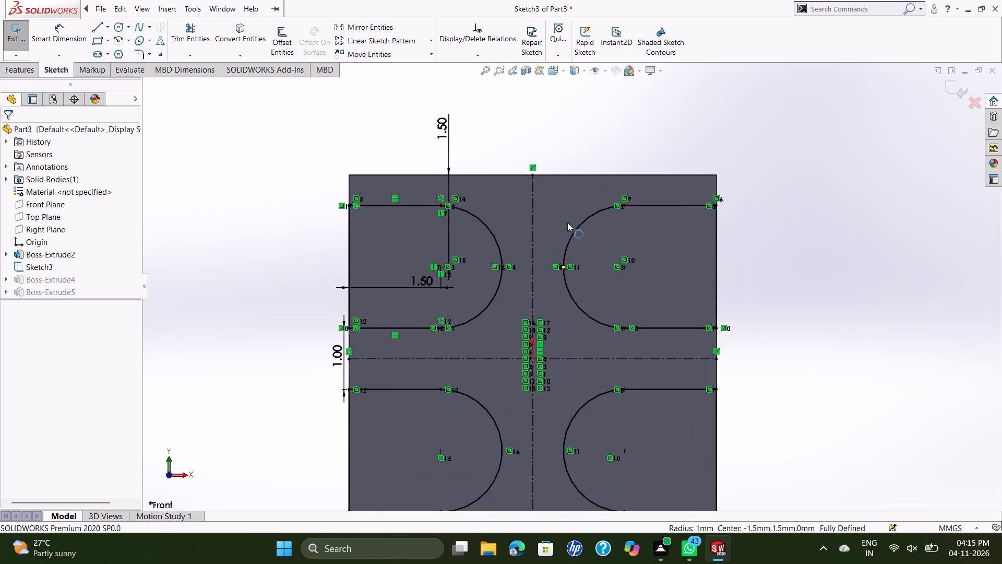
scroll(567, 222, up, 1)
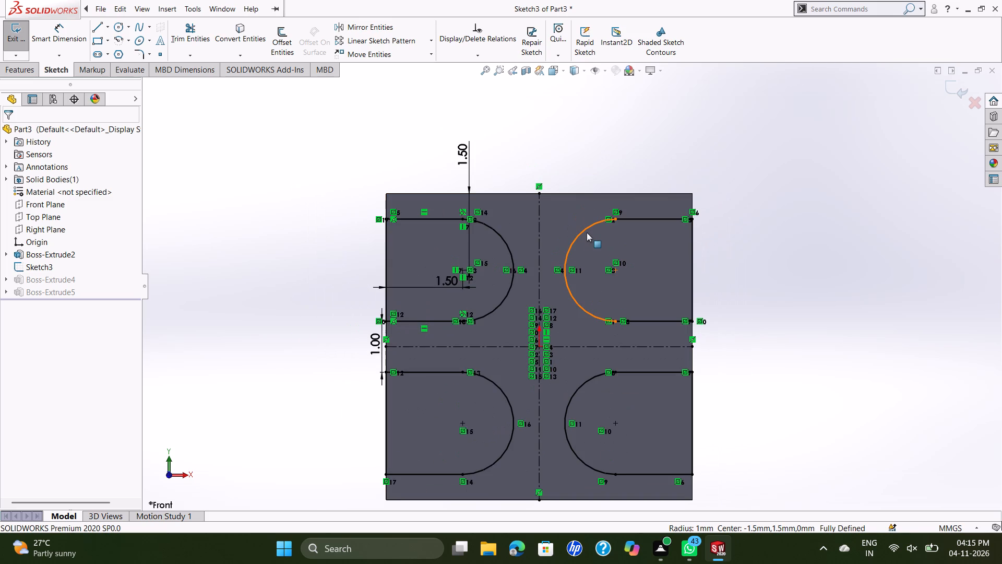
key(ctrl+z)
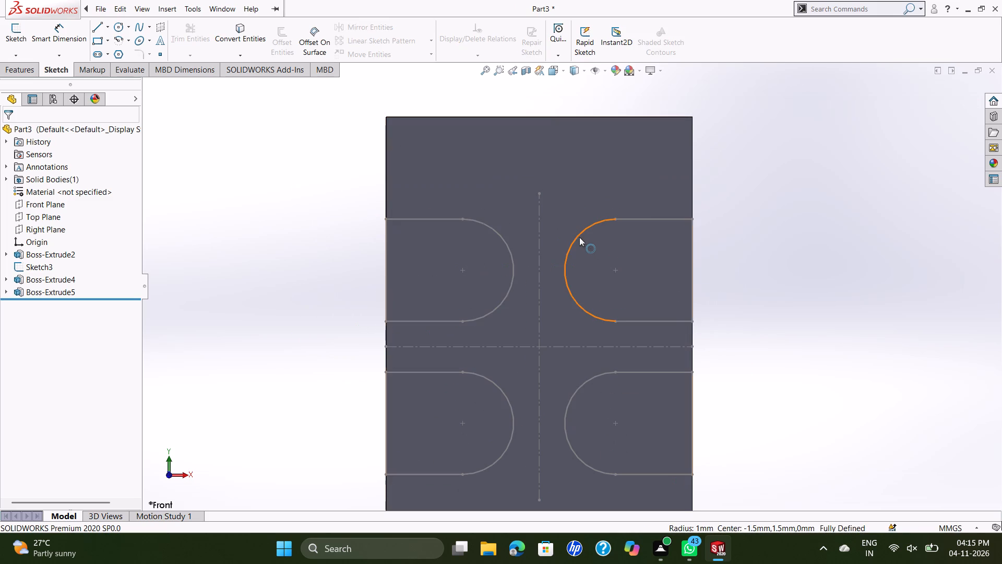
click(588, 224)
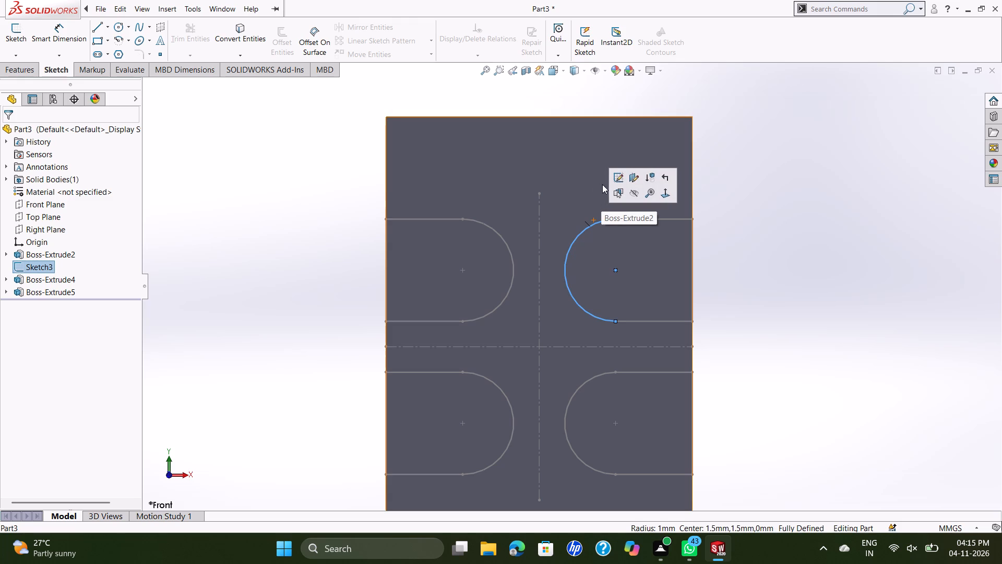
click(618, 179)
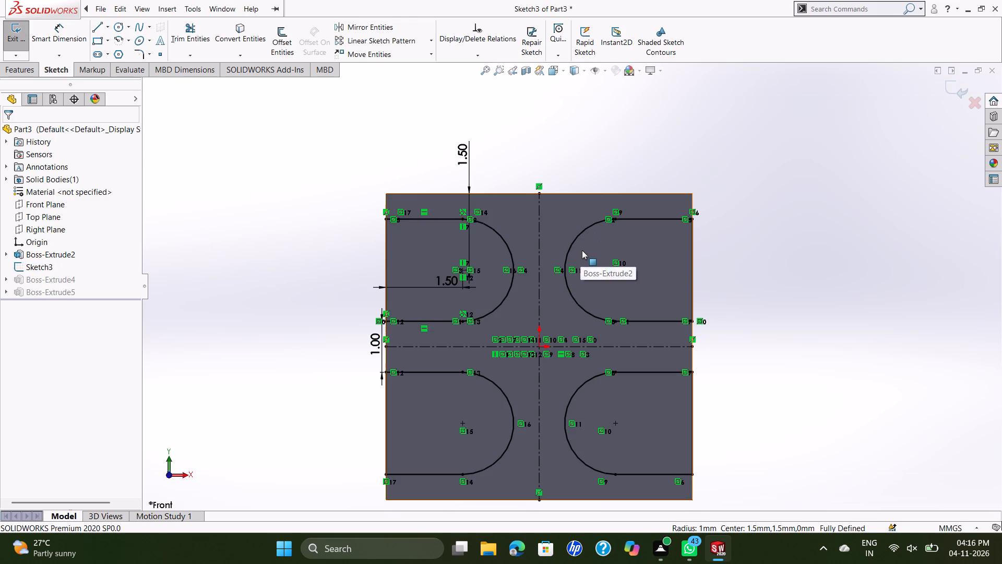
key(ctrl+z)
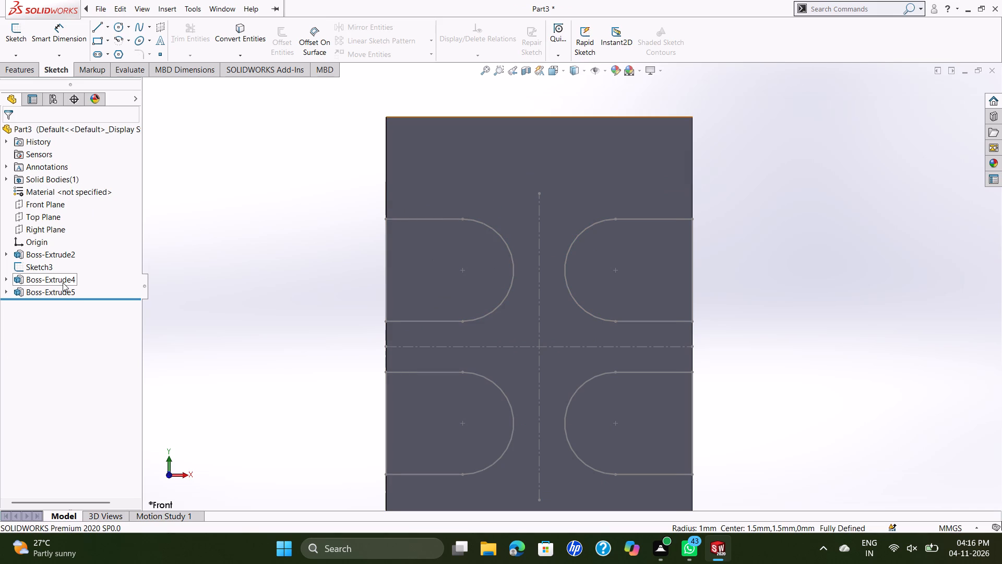
Delete the standalone sketch holding the four round-ended slot profiles and their centerlines.
click(57, 265)
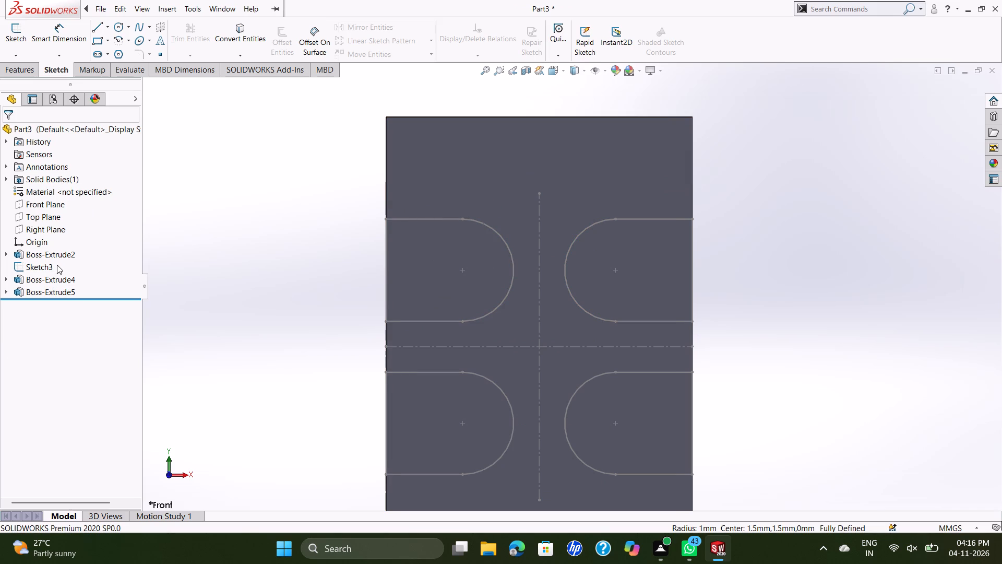
click(56, 265)
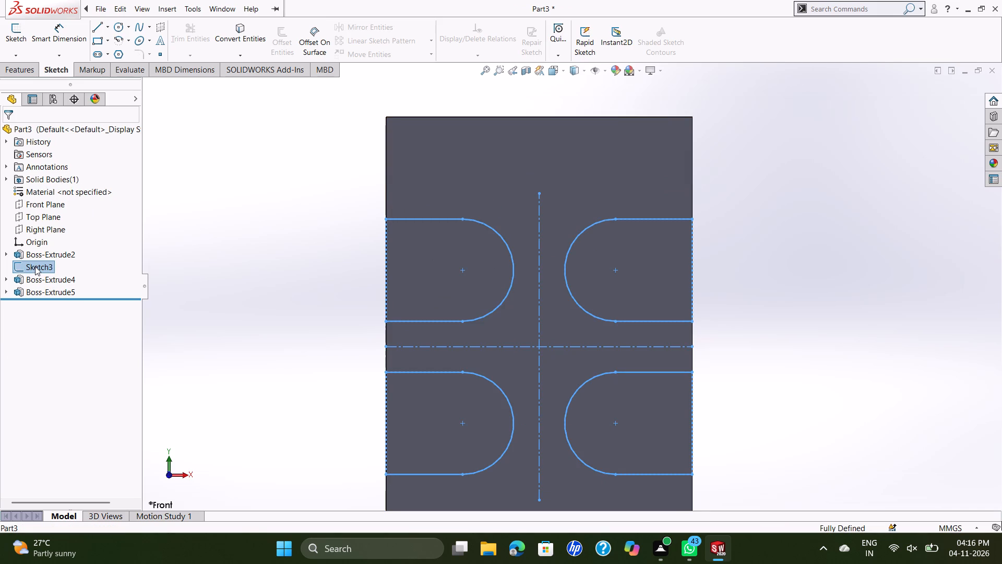
right_click(35, 266)
click(55, 340)
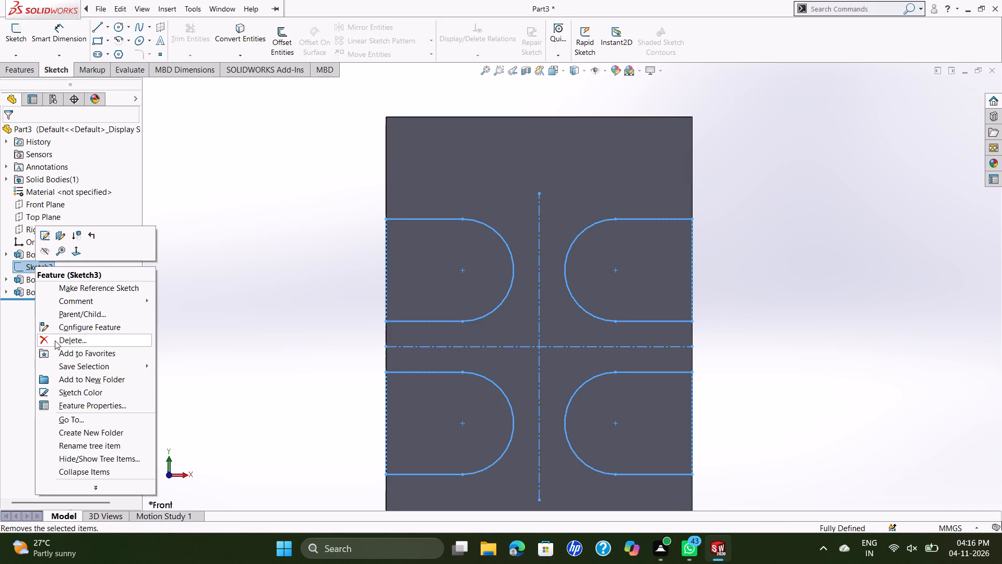
click(580, 208)
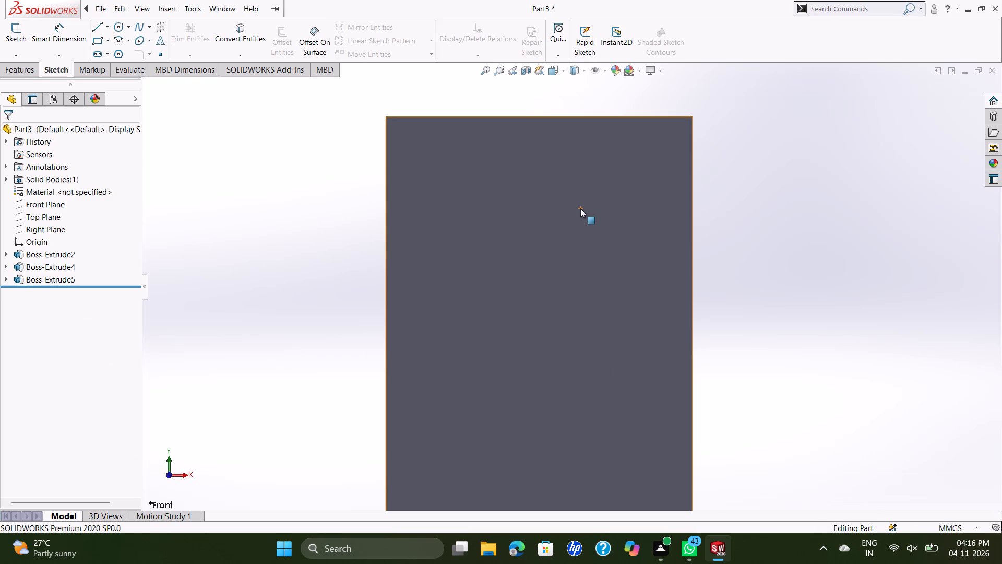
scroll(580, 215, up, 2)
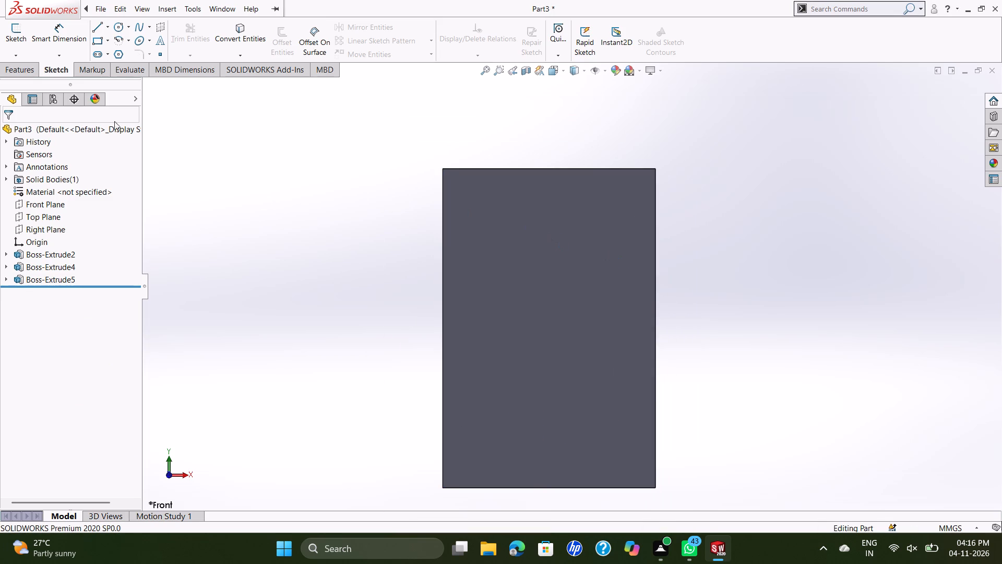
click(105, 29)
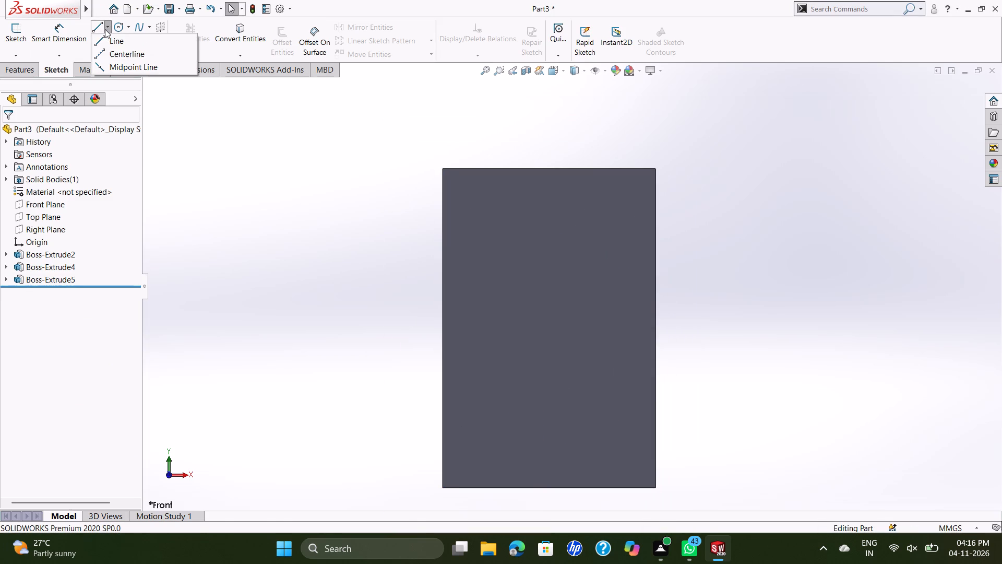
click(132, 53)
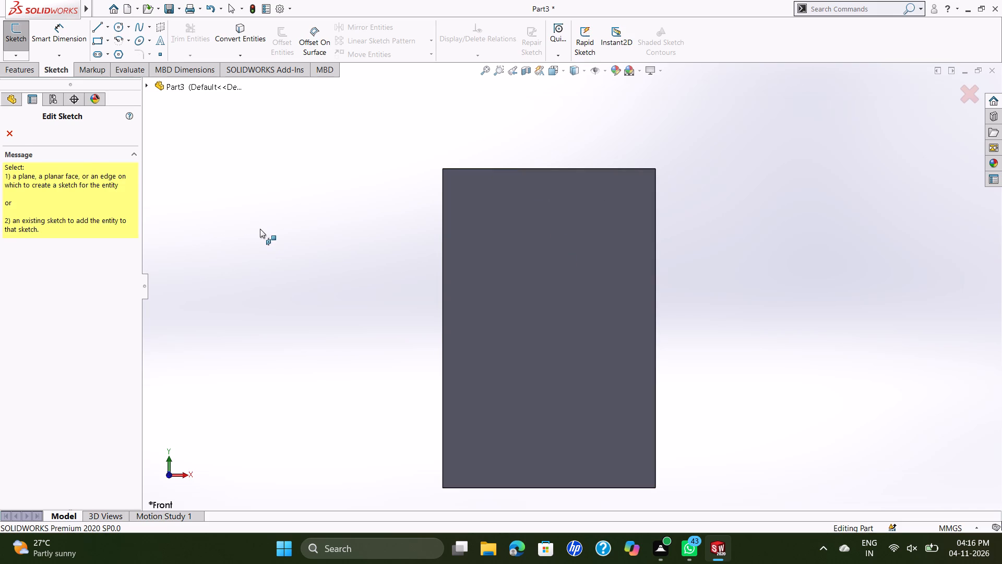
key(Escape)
Start a sketch on the plate's front face and draw a 9 mm vertical construction line between its top and bottom edge midpoints.
click(518, 265)
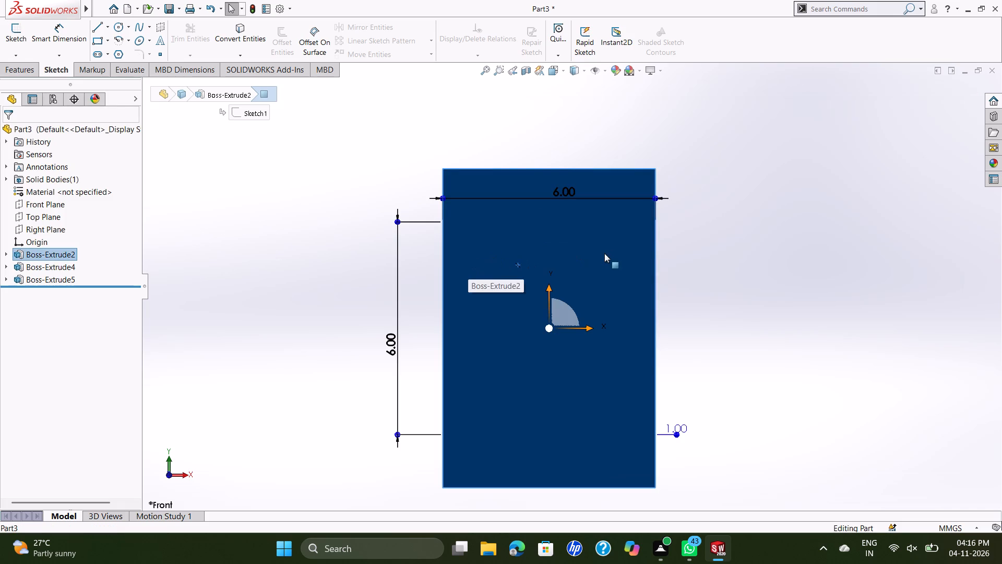
right_click(604, 255)
click(630, 237)
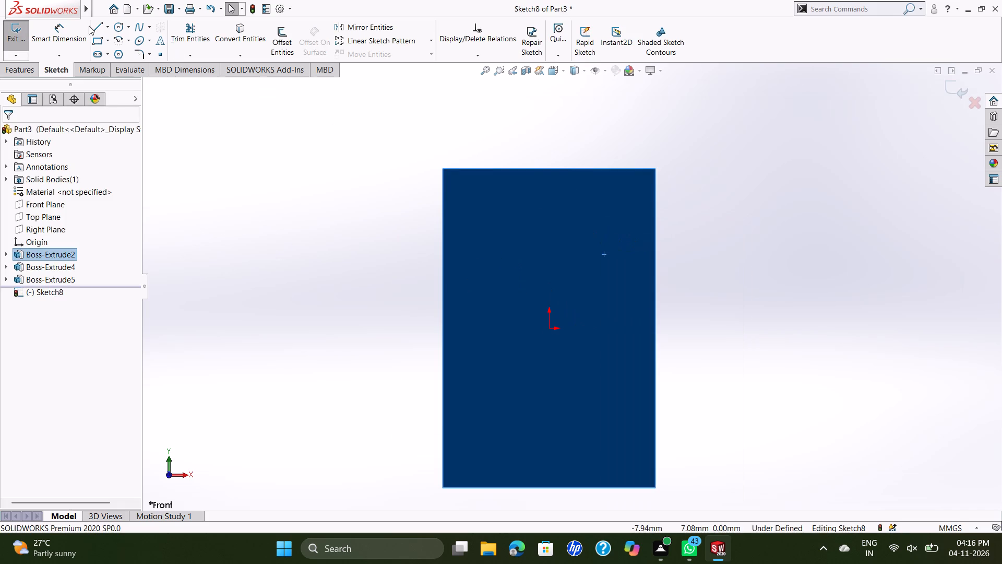
click(92, 25)
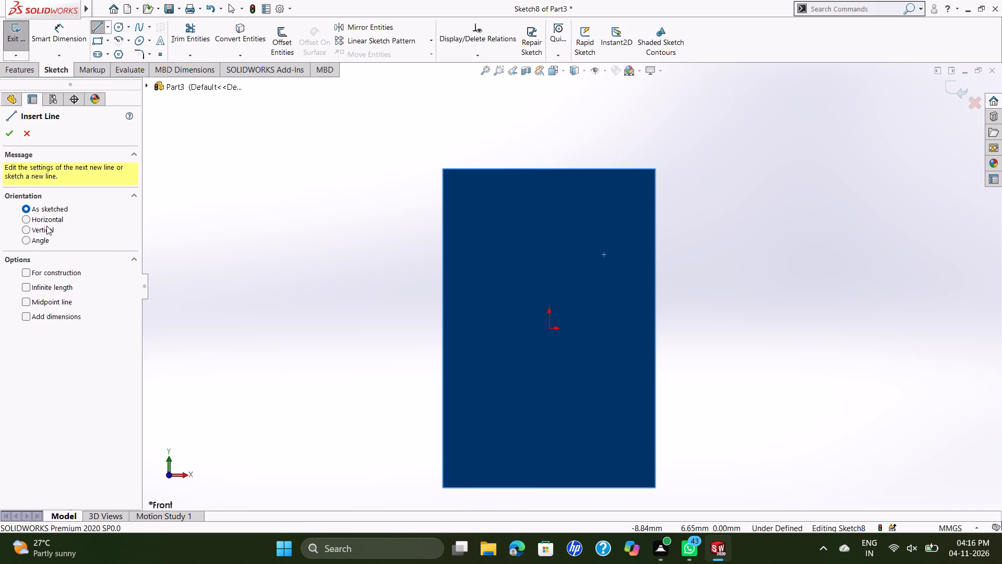
click(26, 273)
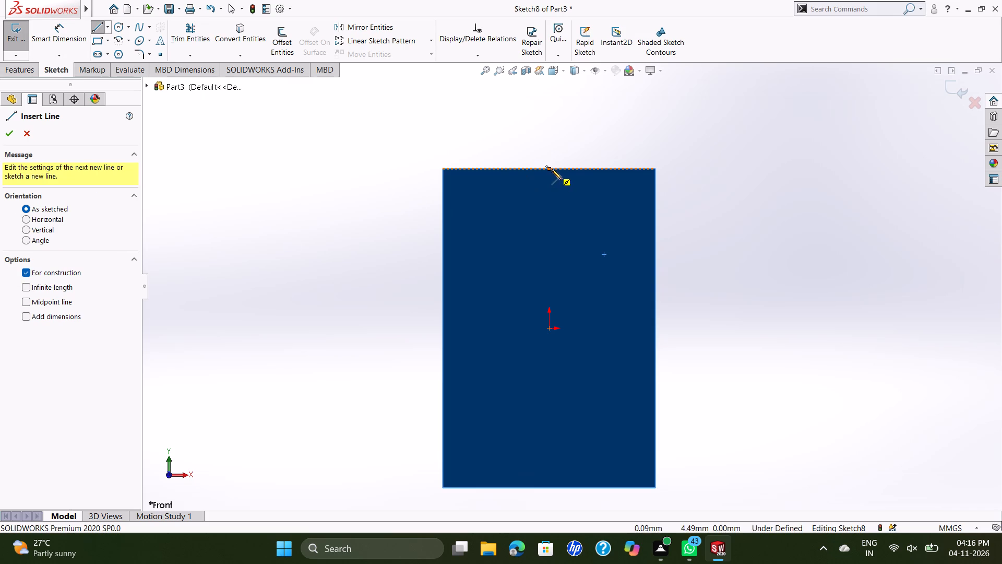
click(550, 168)
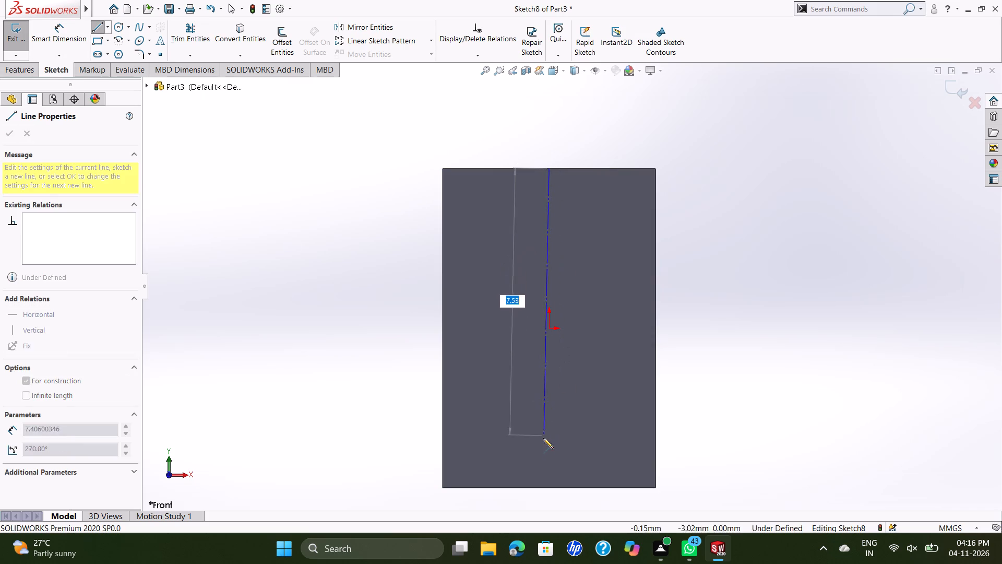
click(549, 488)
key(Escape)
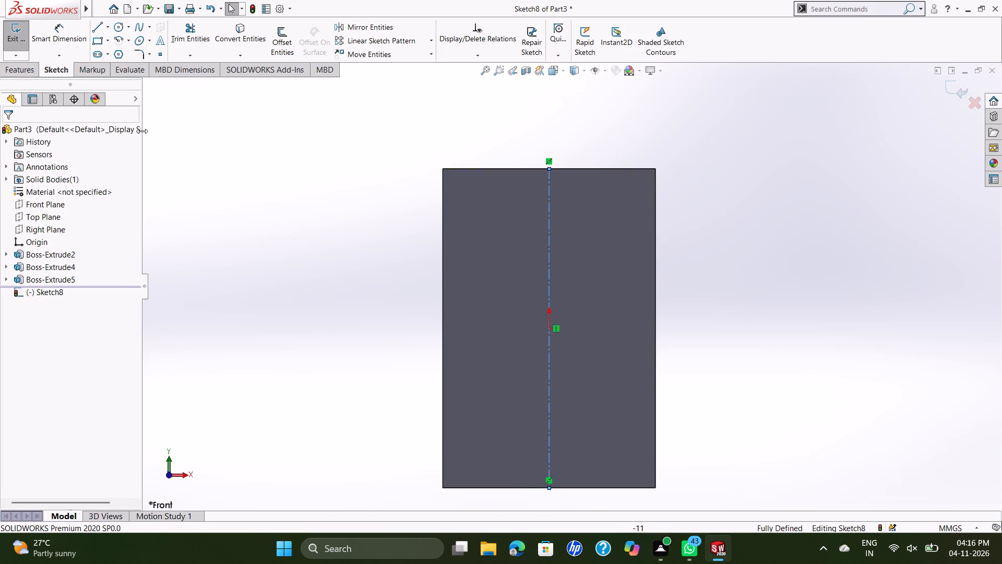
Sketch a circle about 2.1 mm in diameter near the plate's upper-left corner, clear of the vertical construction line.
click(118, 27)
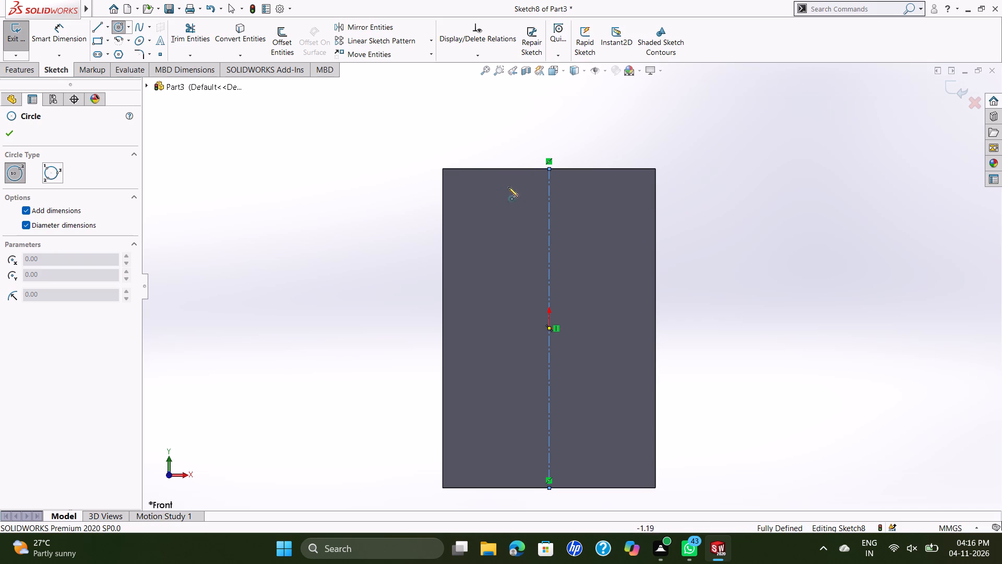
click(494, 224)
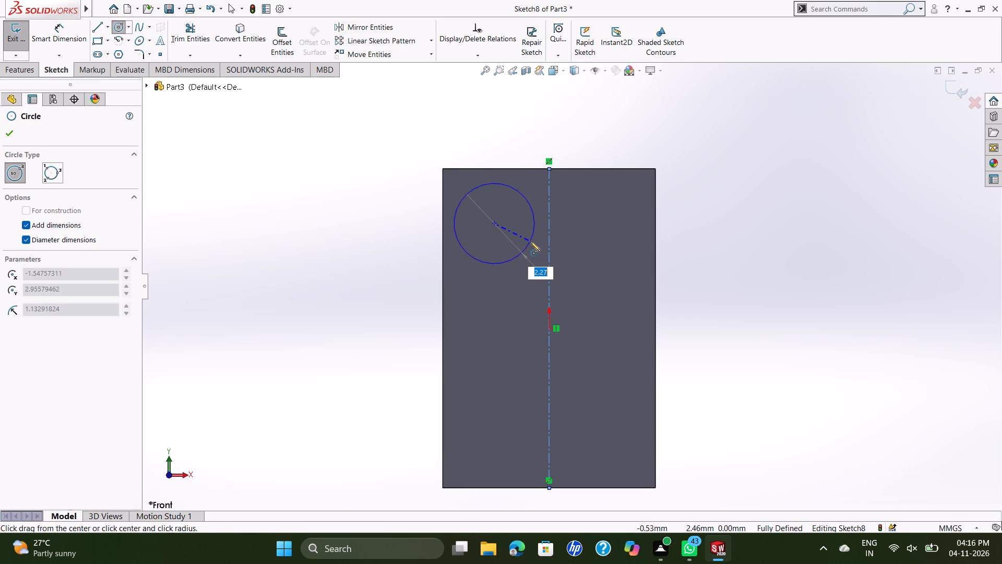
click(527, 241)
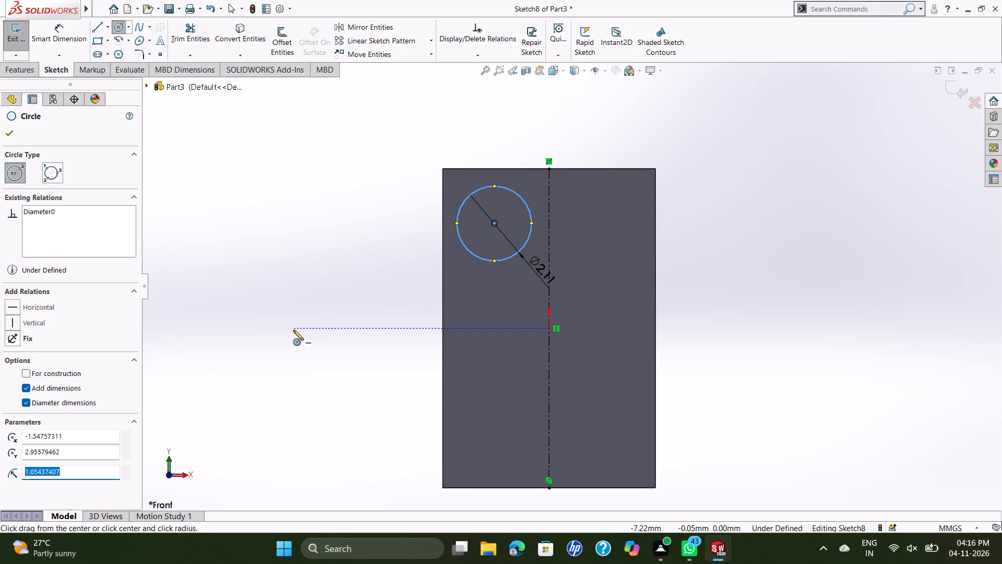
key(Escape)
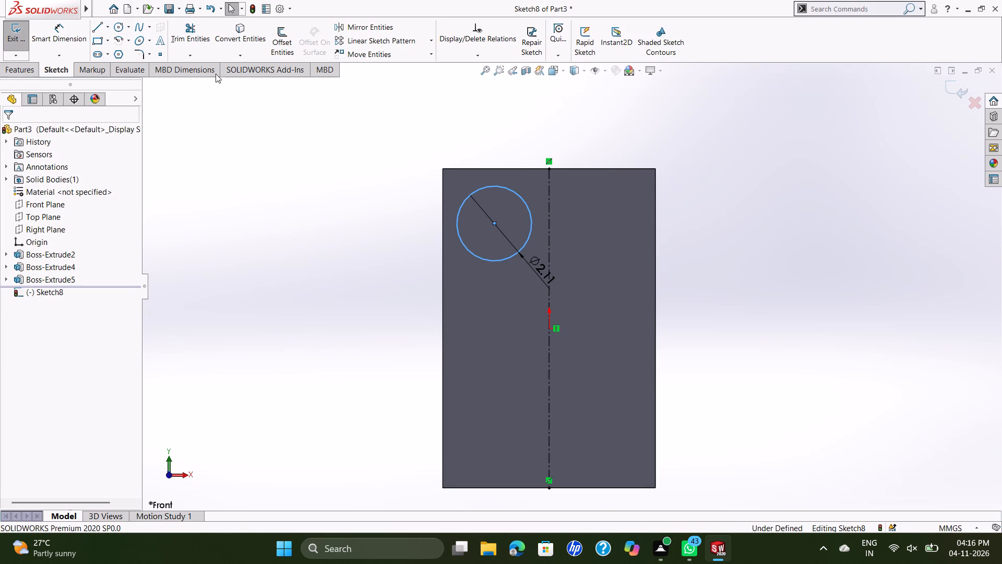
Dimension the circle's center 1.5 mm from the plate's top edge.
click(65, 29)
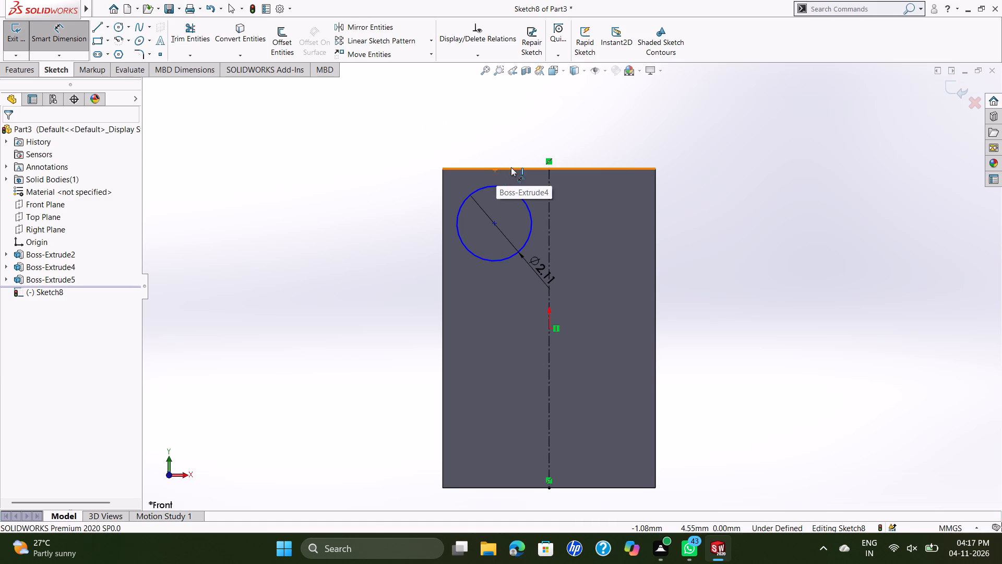
click(496, 223)
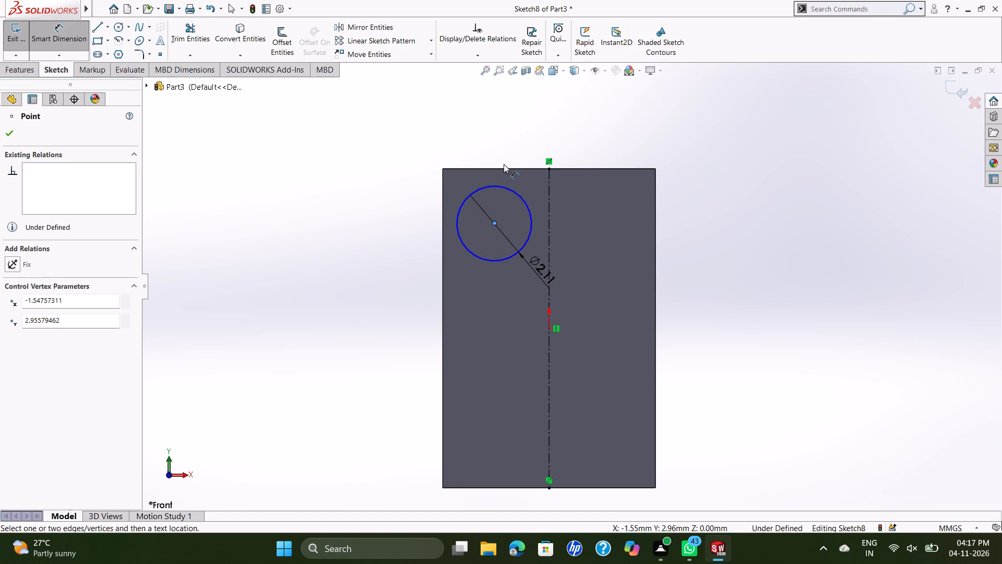
click(503, 170)
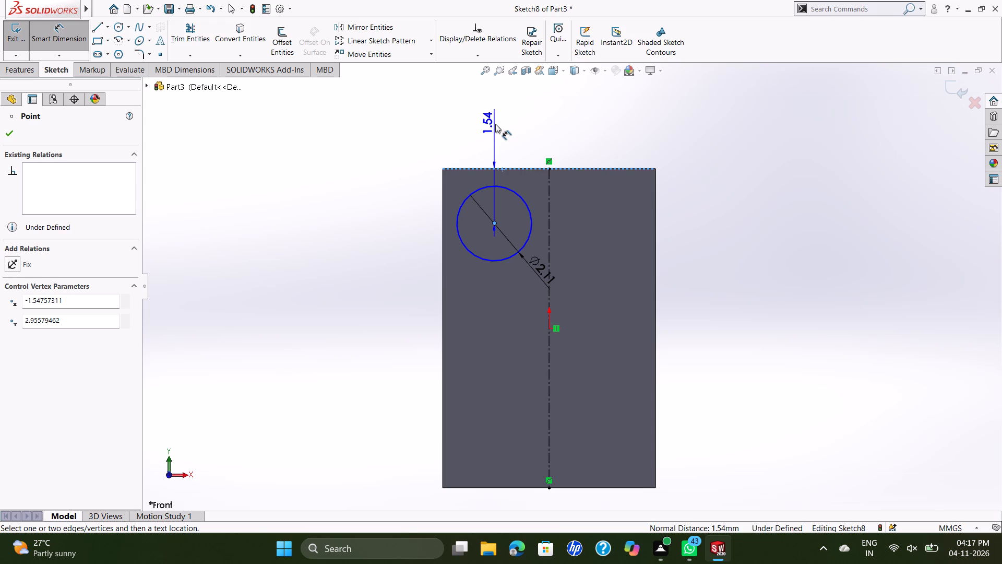
text(1.5)
key(Return)
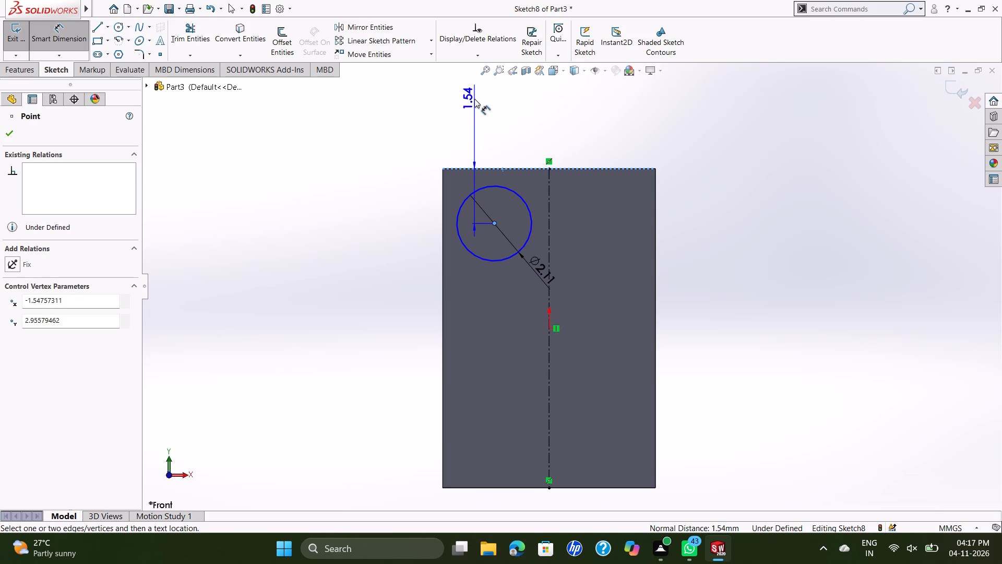
click(501, 111)
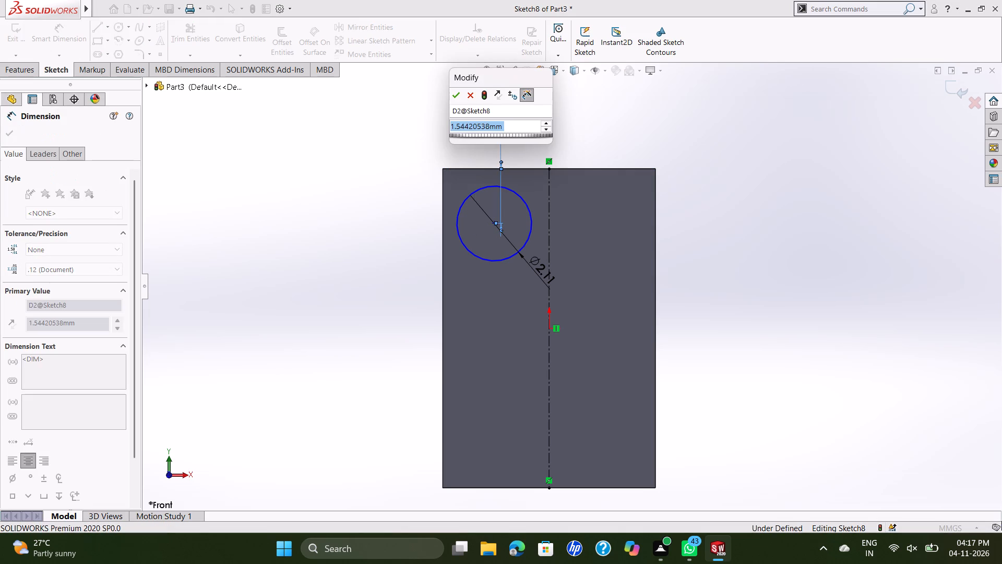
key(1)
key(Return)
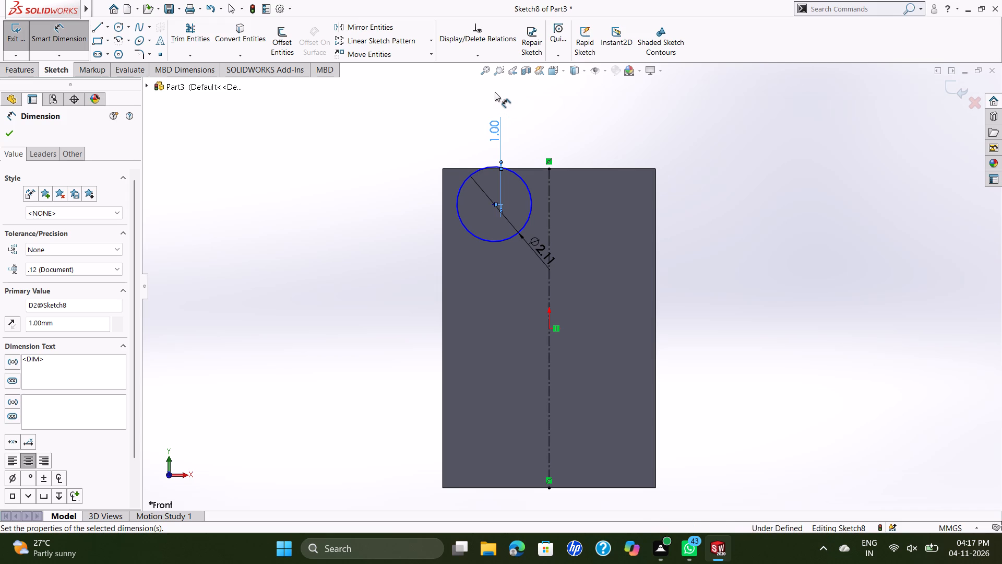
double_click(497, 123)
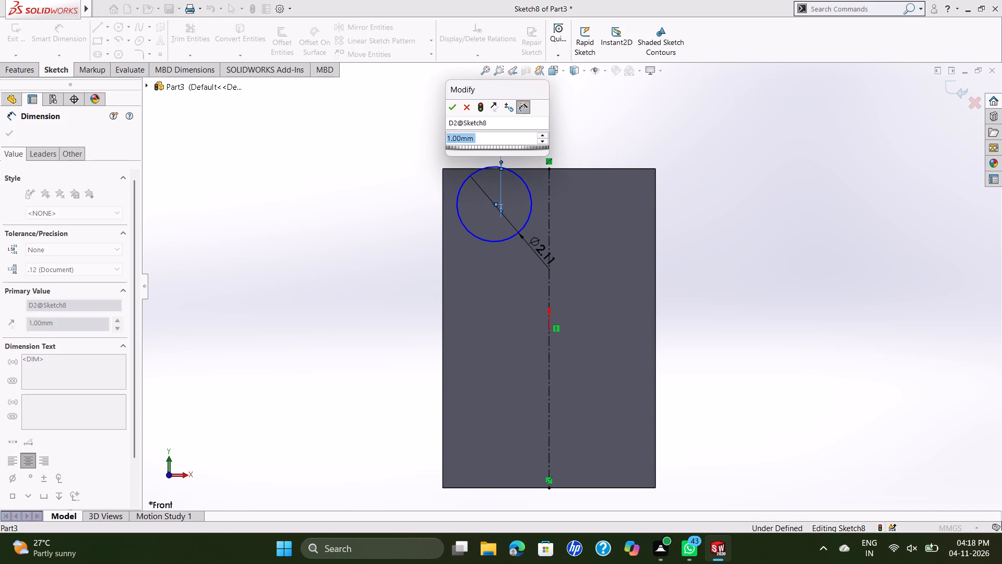
text(1.5)
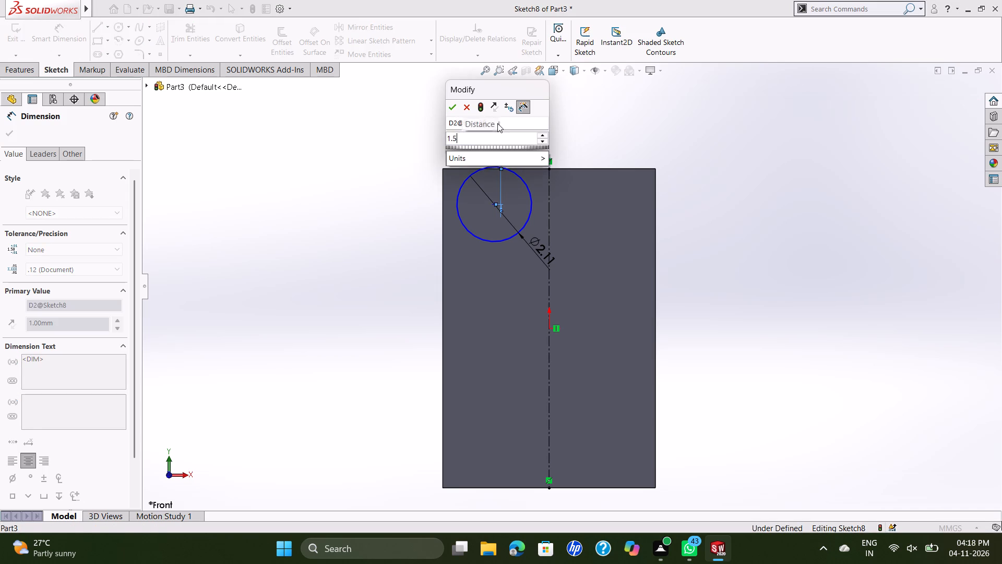
key(Return)
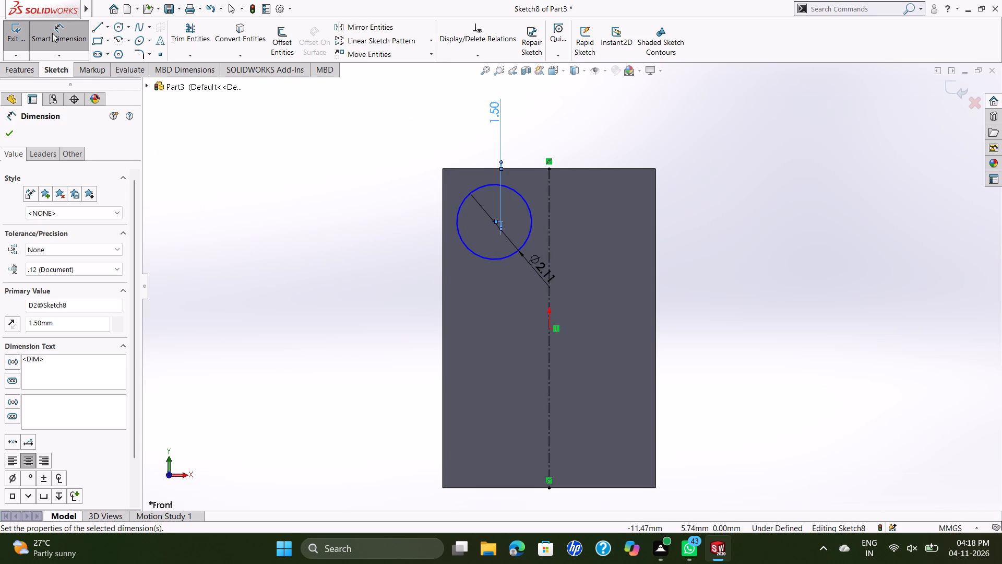
Dimension the circle's center 1.5 mm from the plate's left edge.
click(384, 171)
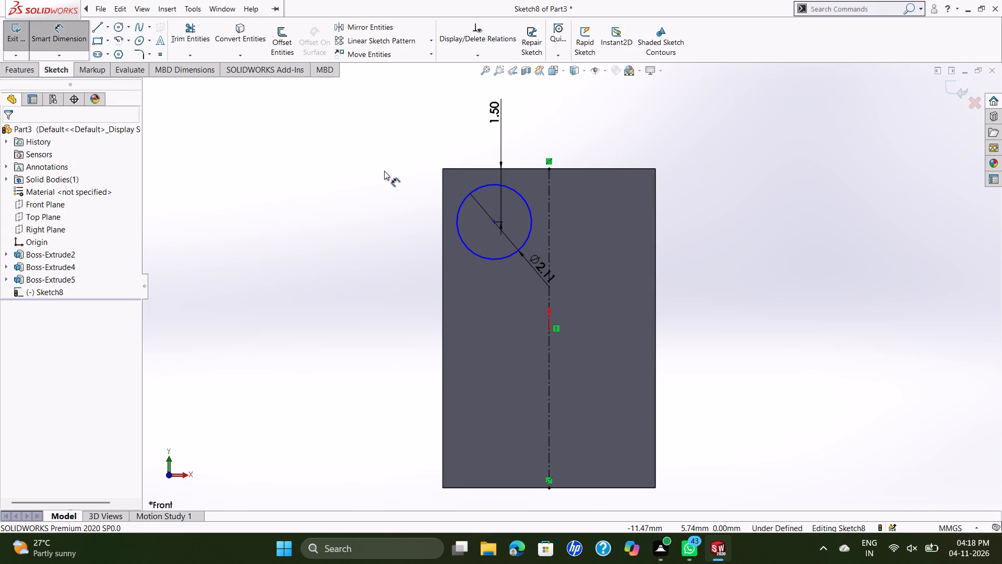
click(496, 222)
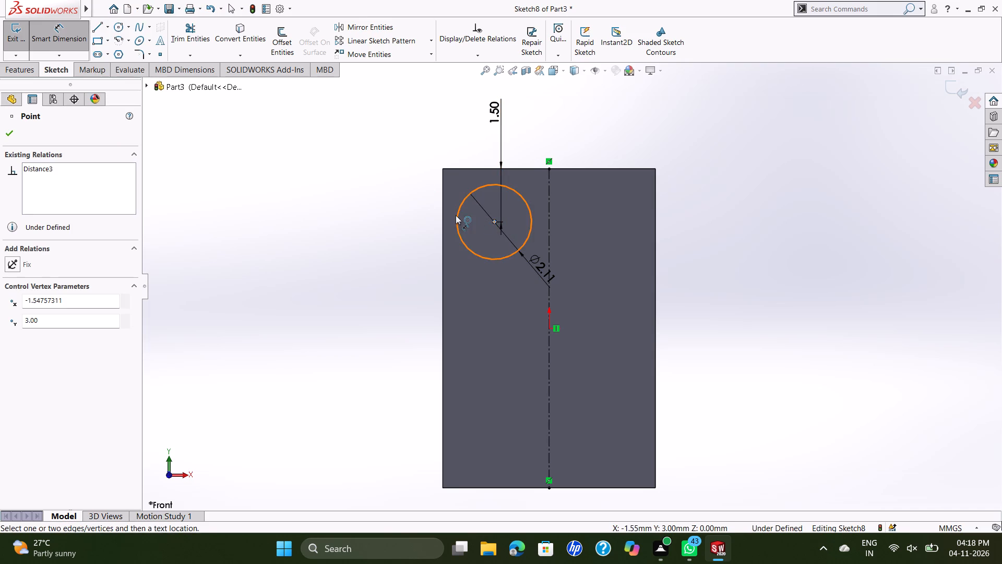
click(444, 221)
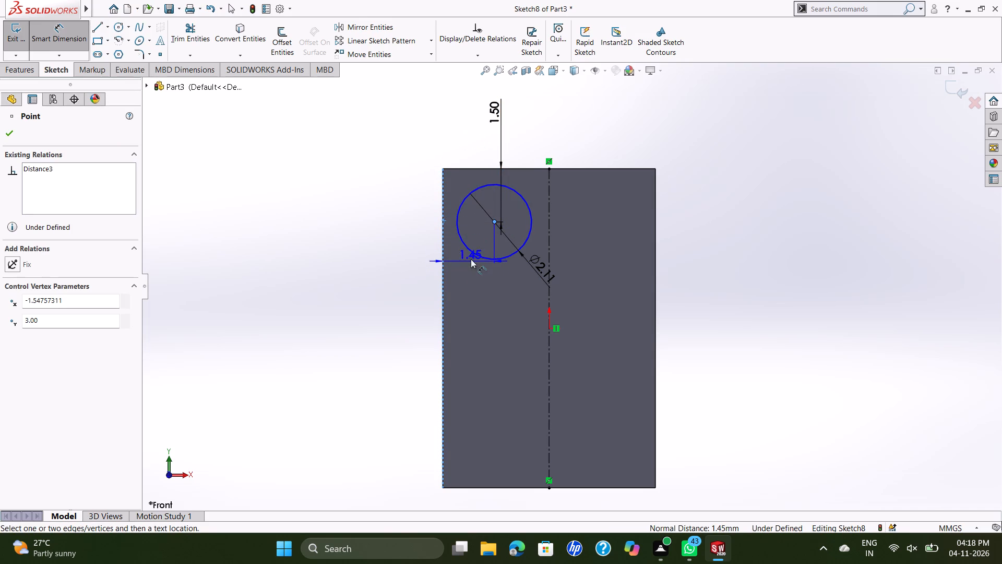
click(472, 232)
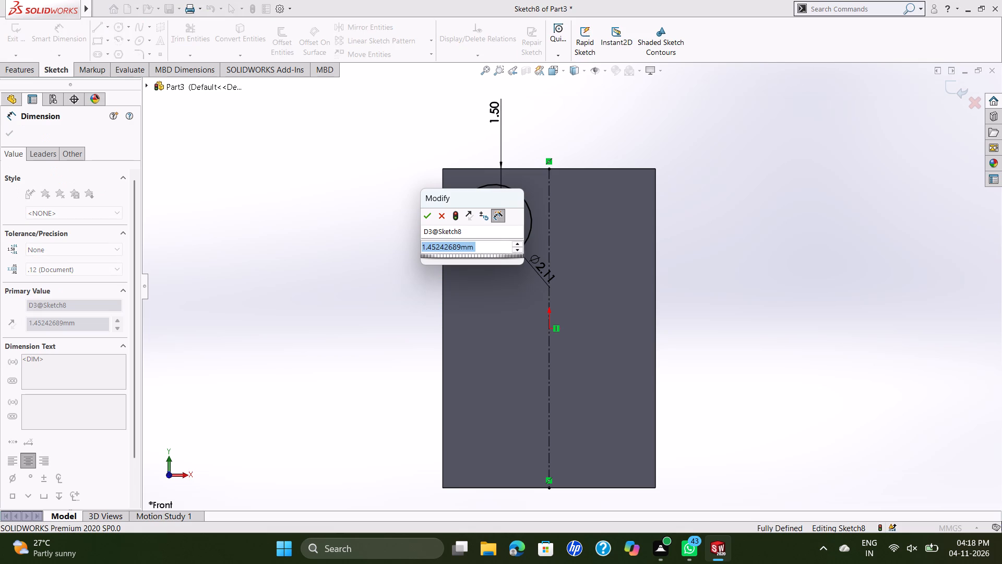
text(1.5)
key(Return)
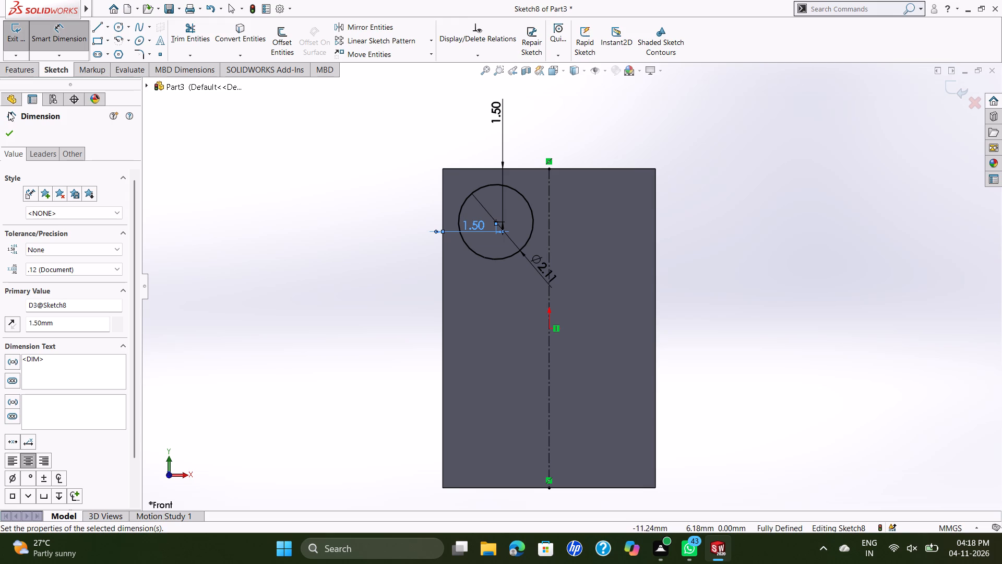
Set the circle's diameter to 2 mm.
double_click(542, 271)
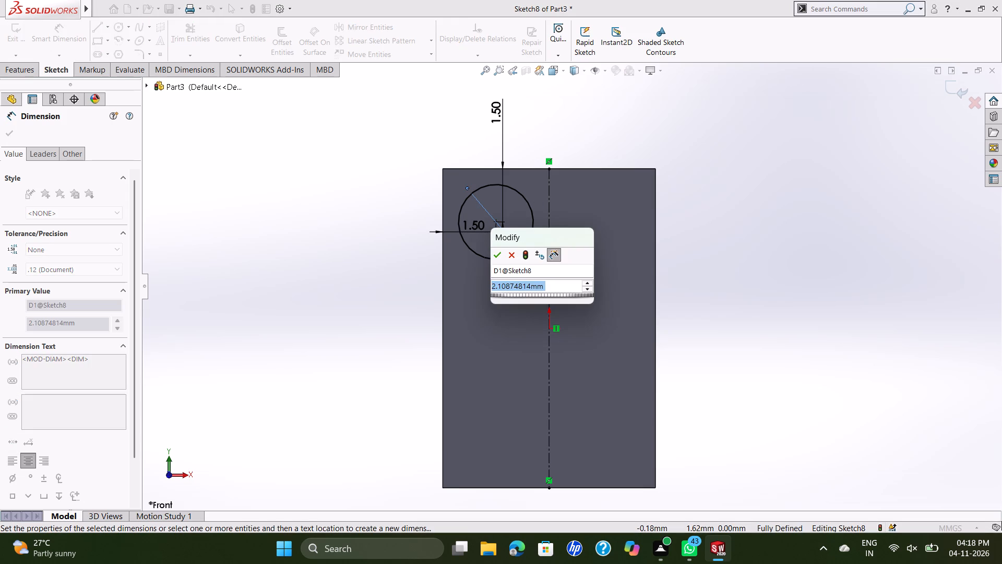
key(2)
key(Return)
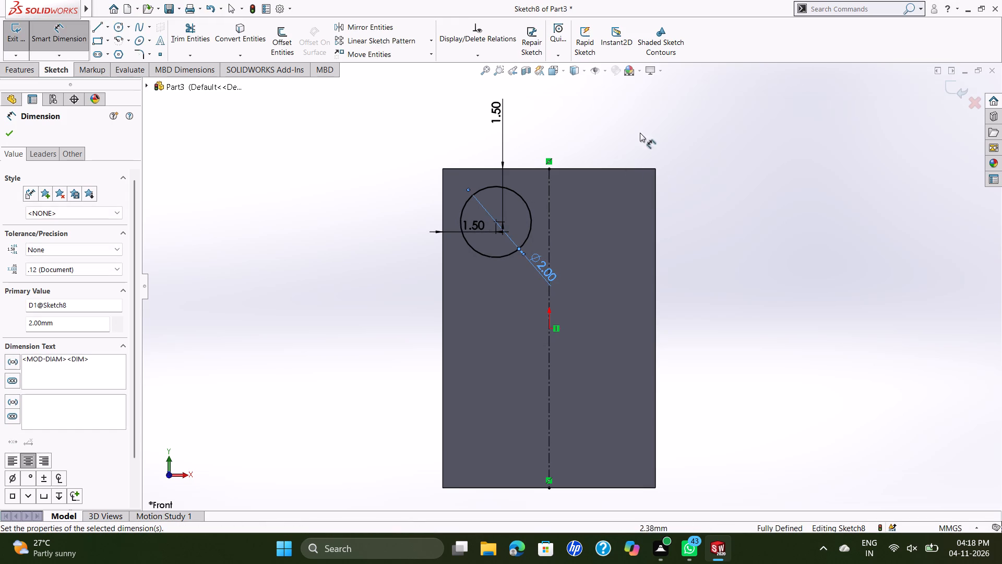
key(Escape)
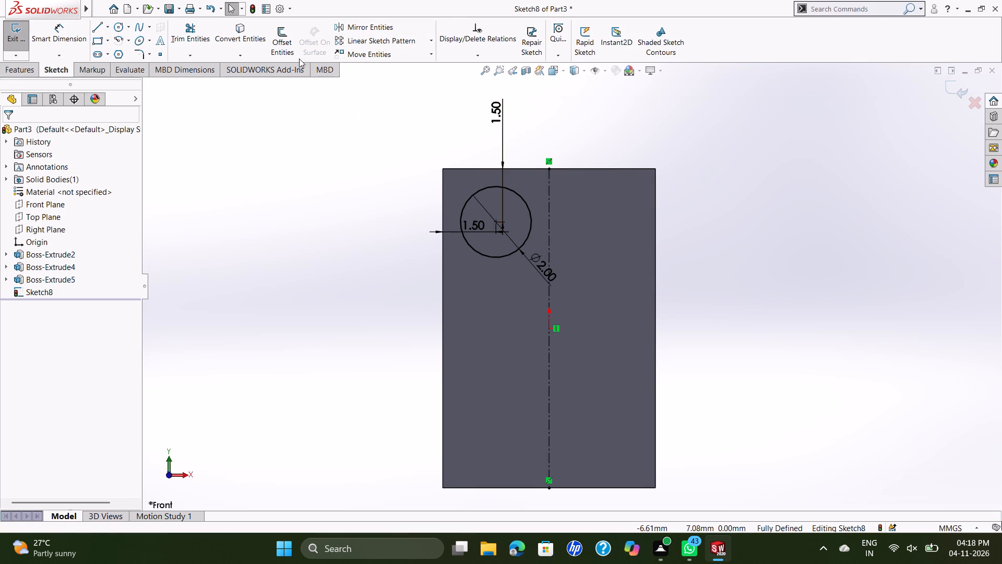
Sketch a horizontal line from the circle's top point to the plate's left edge.
click(99, 29)
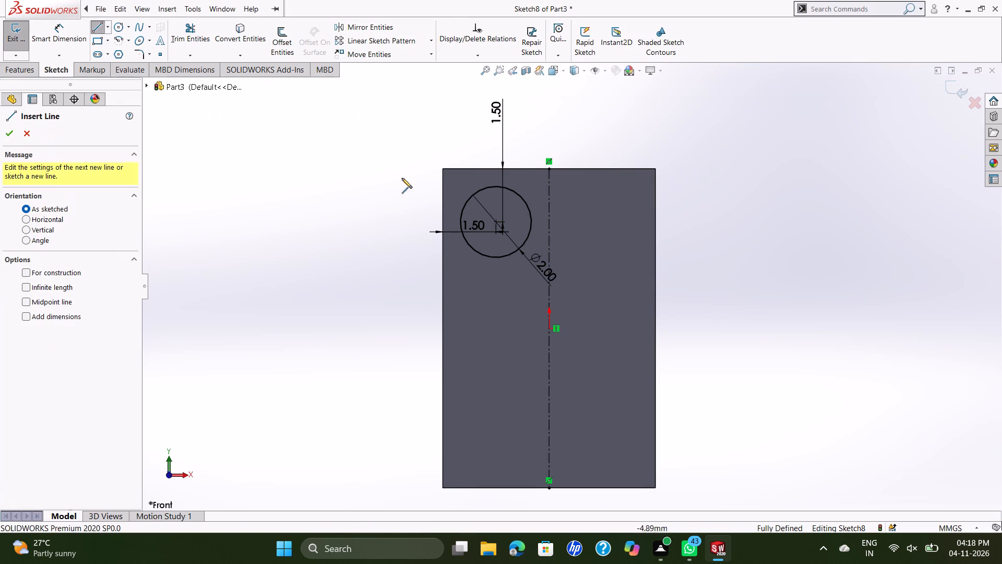
click(496, 187)
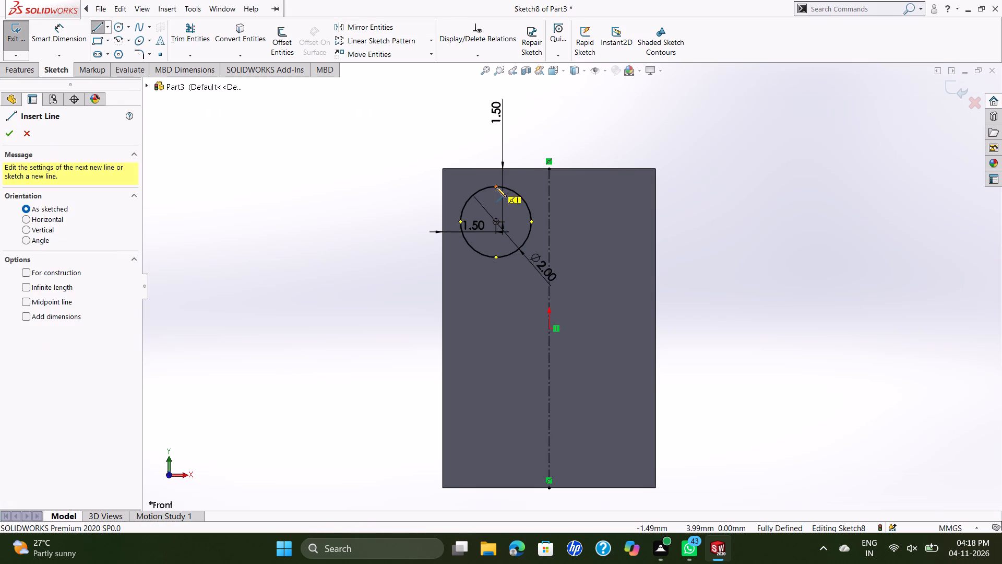
click(442, 187)
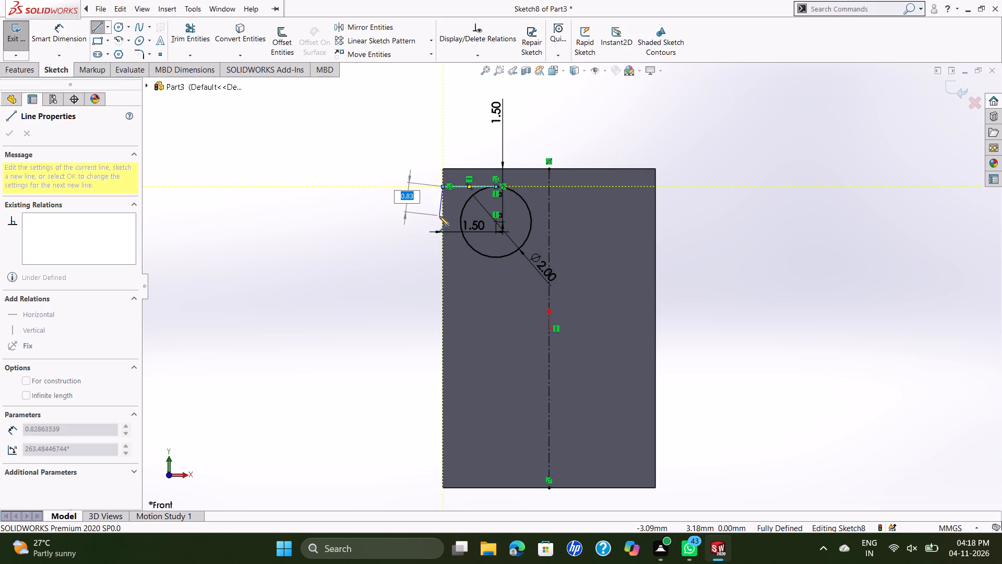
key(Escape)
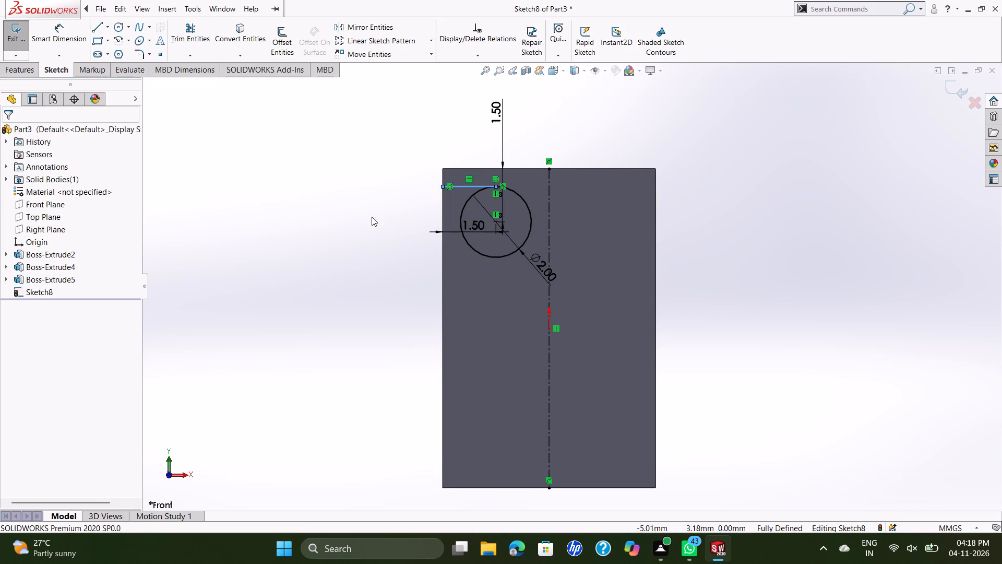
key(space)
key(Escape)
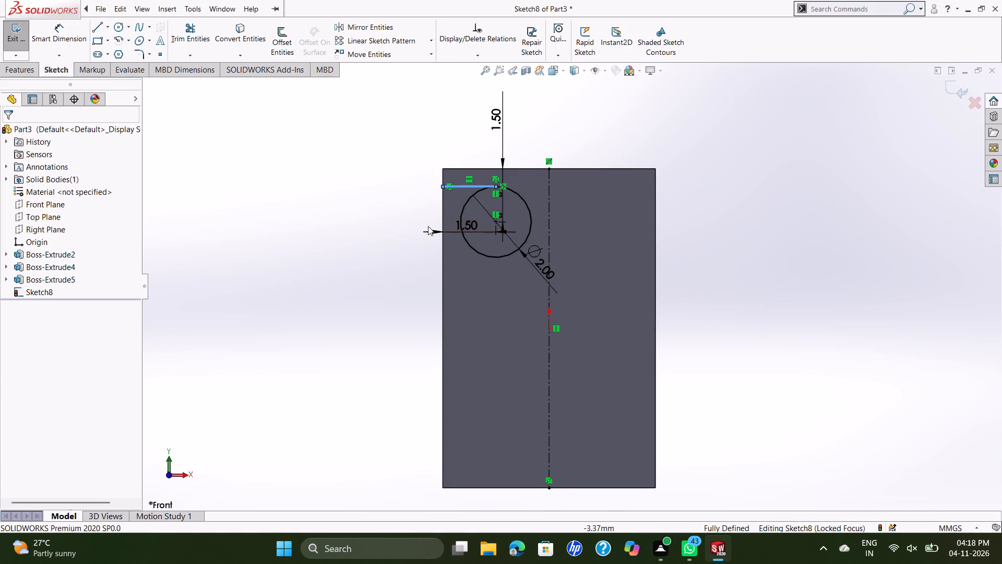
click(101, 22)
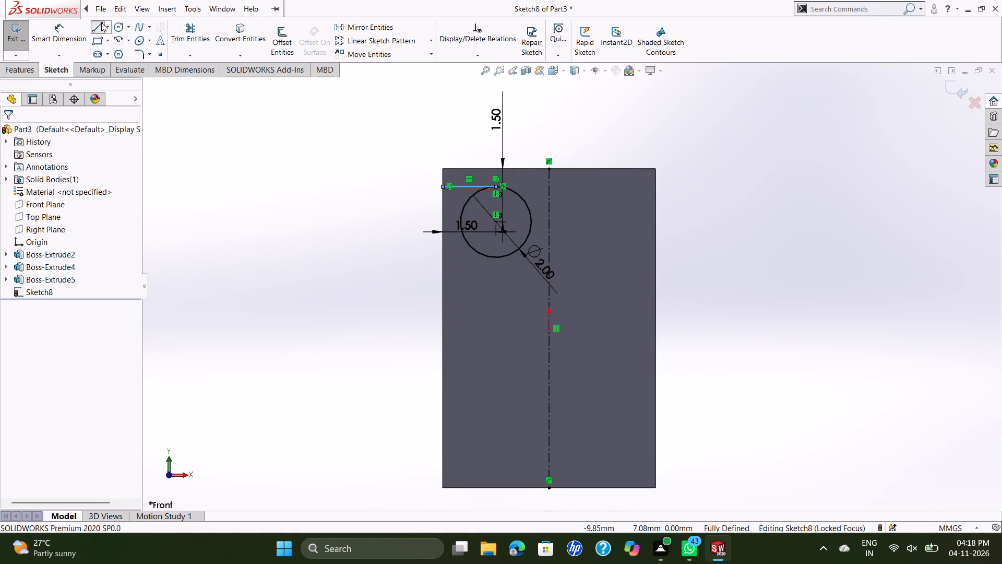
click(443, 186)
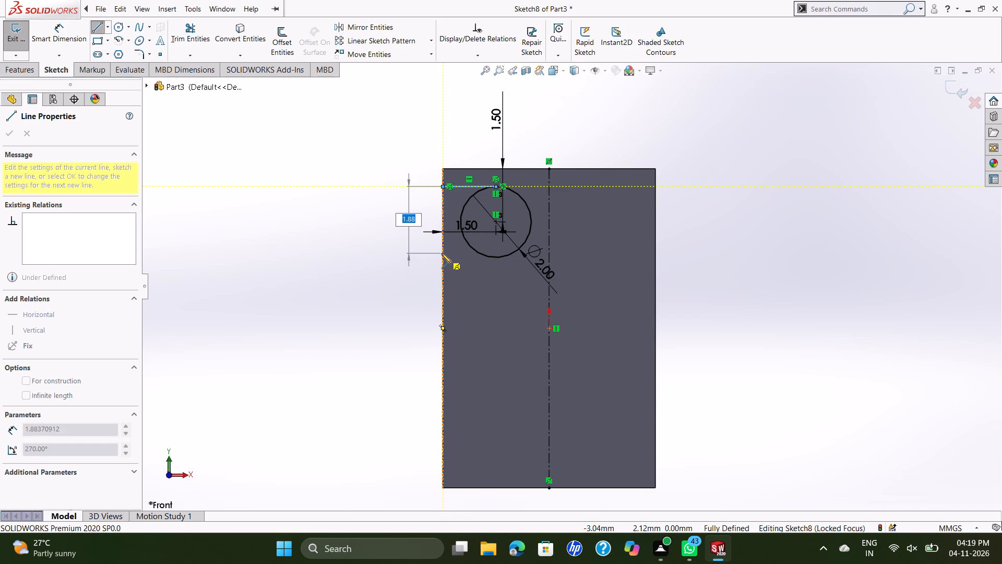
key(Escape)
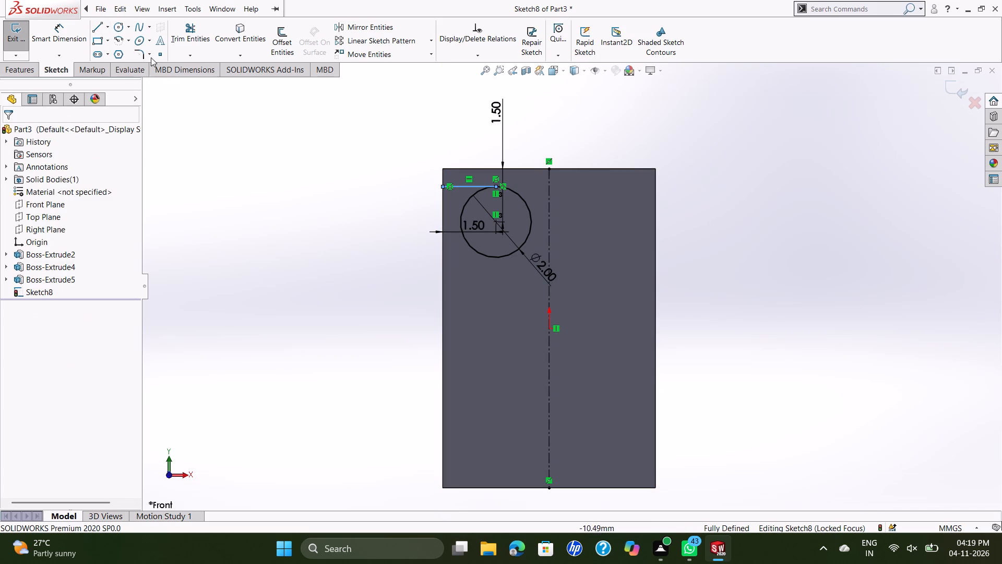
Sketch a horizontal line from the circle's bottom point to the plate's left edge and close it vertically to the upper line.
click(103, 25)
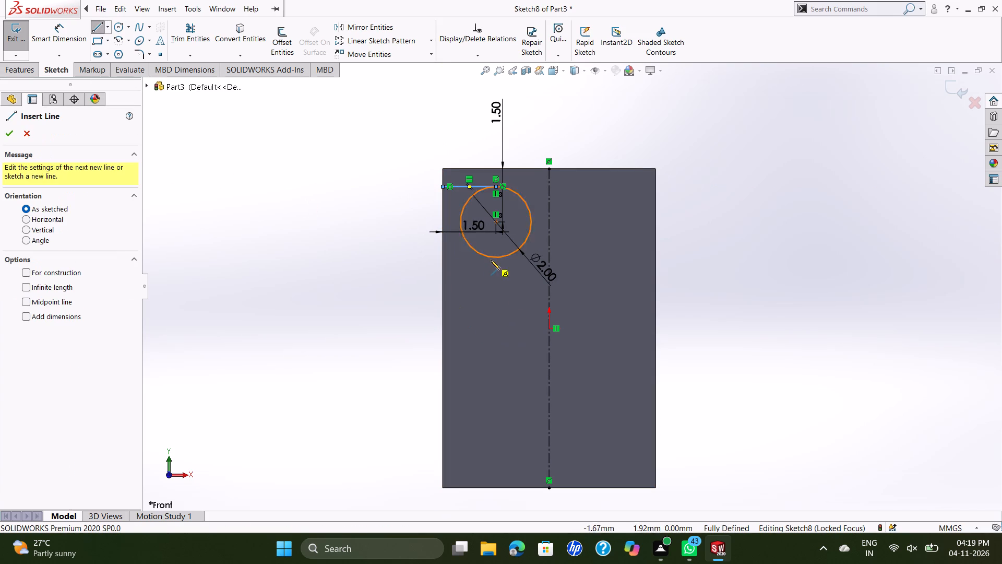
click(496, 259)
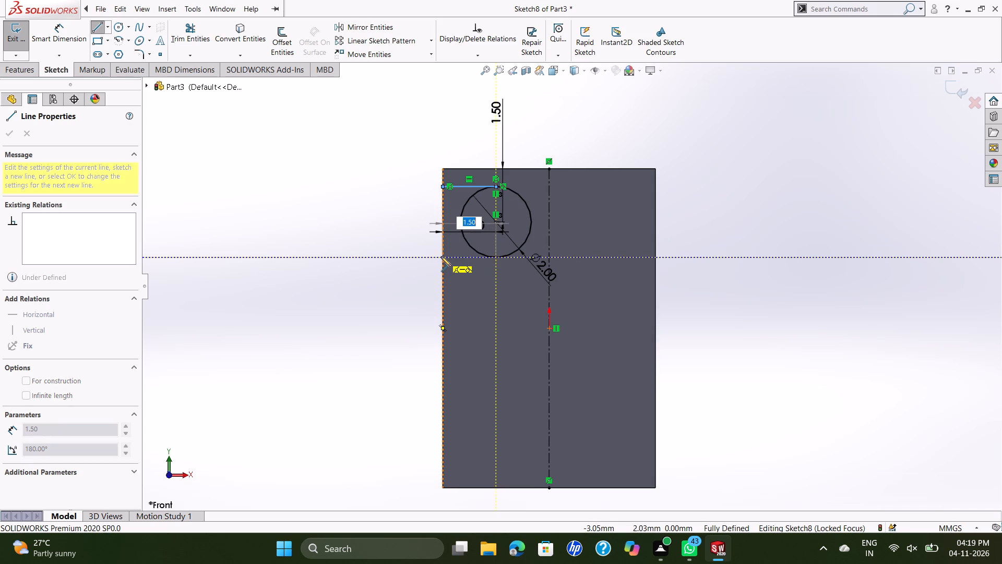
click(442, 257)
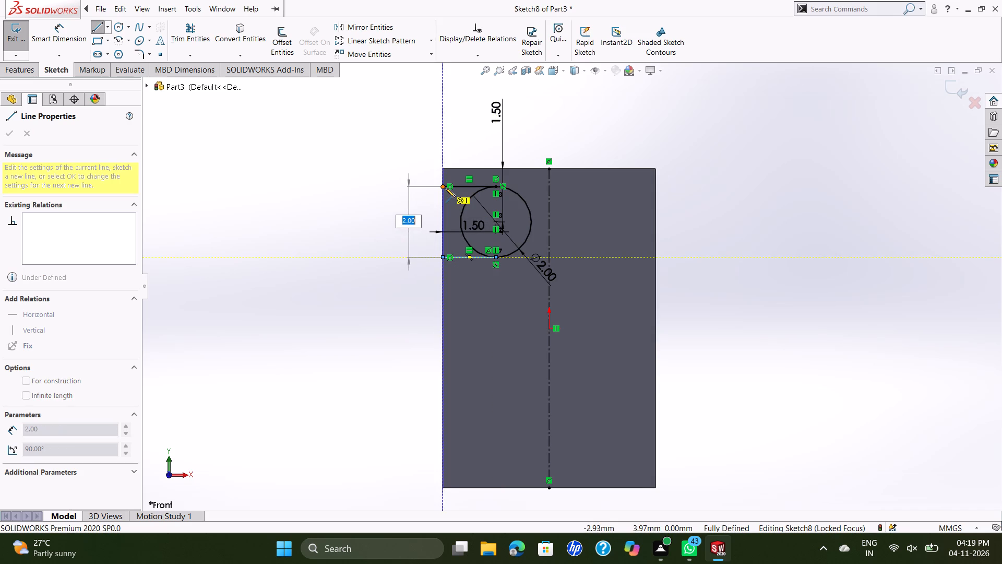
click(445, 187)
key(Escape)
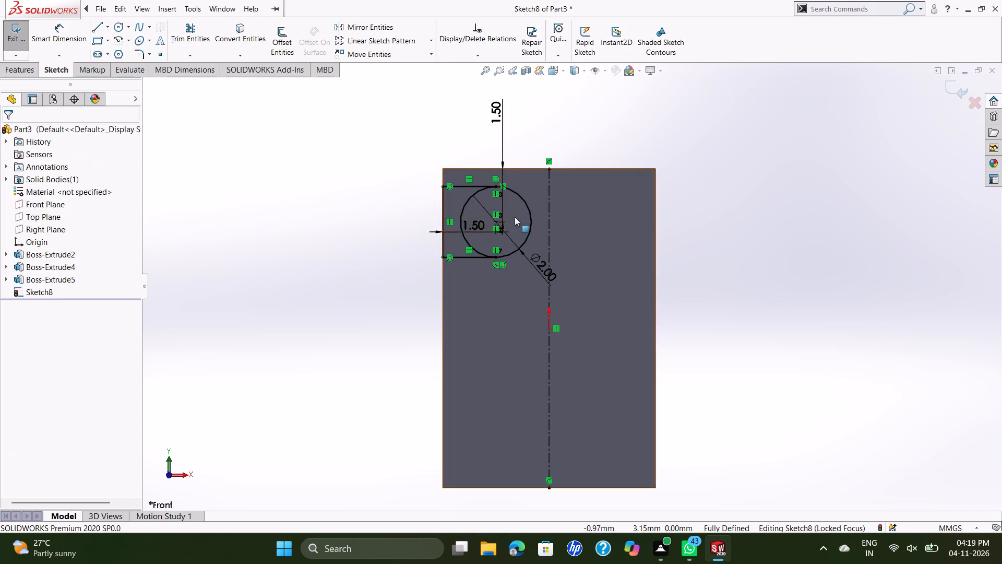
Trim away the circle's left half to leave a closed, round-ended slot profile.
click(201, 30)
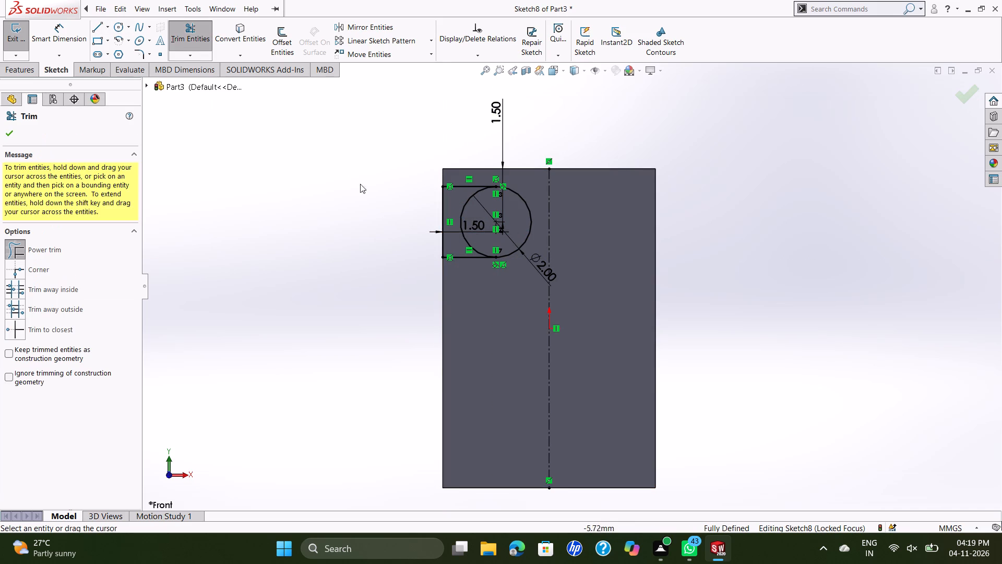
drag(478, 211, 470, 190)
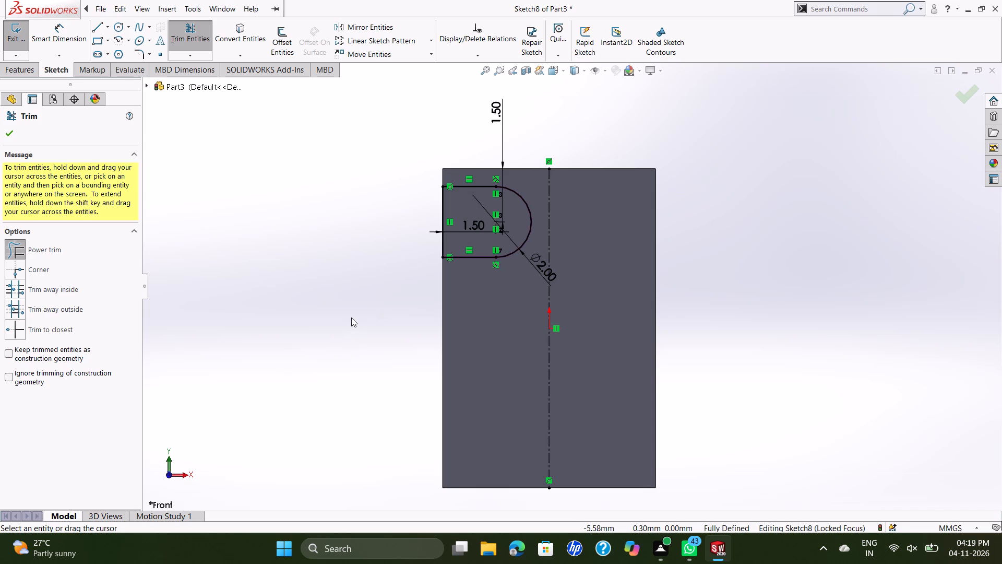
key(Escape)
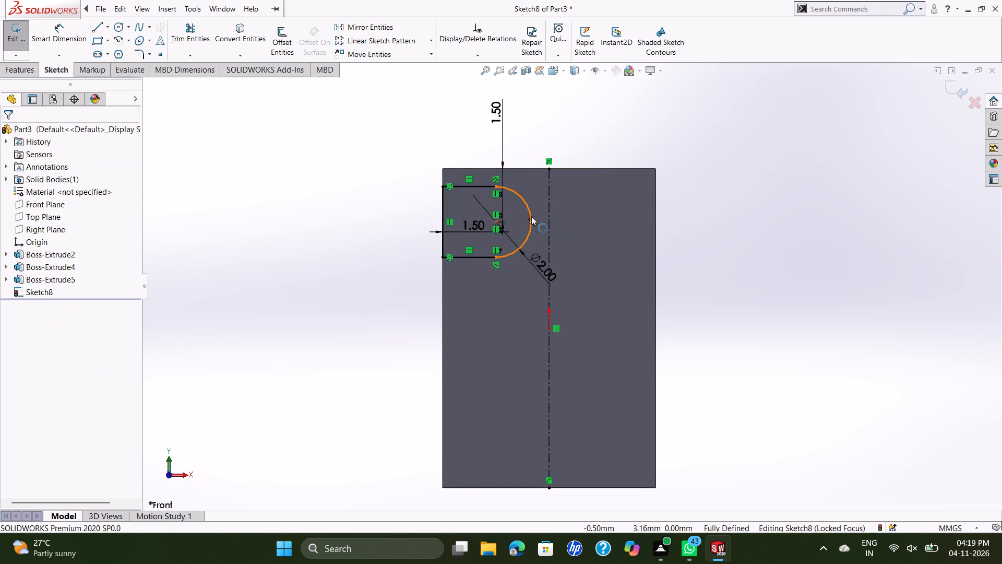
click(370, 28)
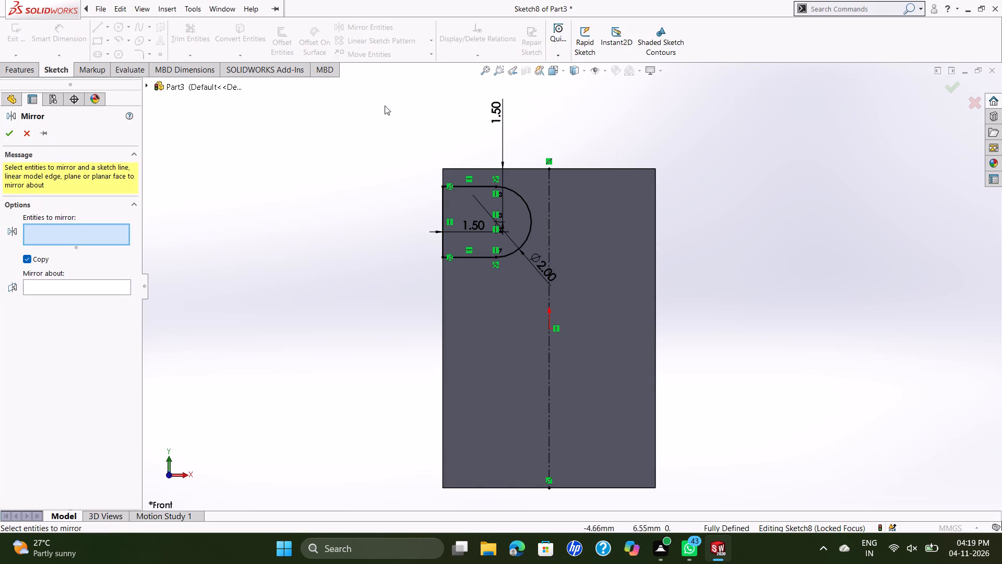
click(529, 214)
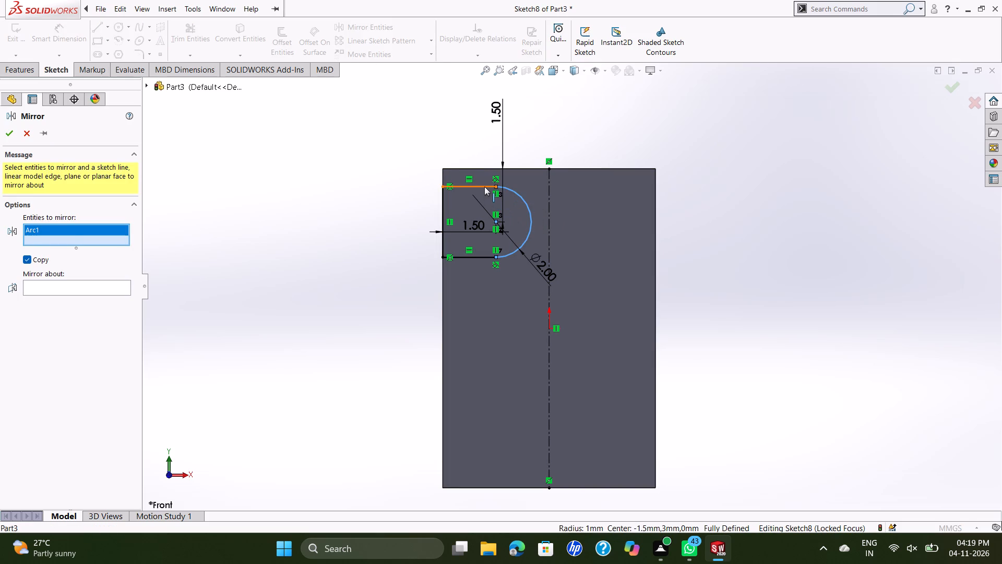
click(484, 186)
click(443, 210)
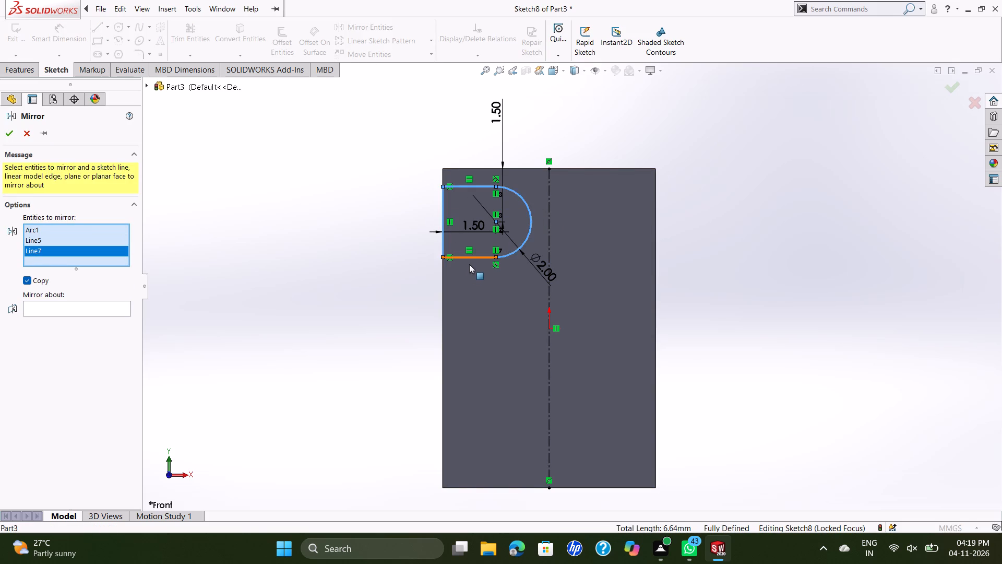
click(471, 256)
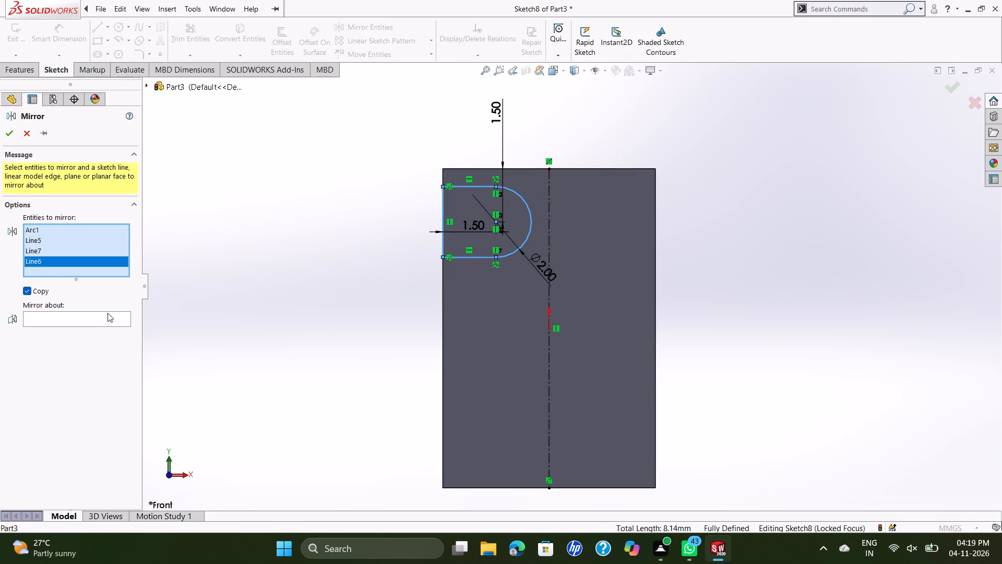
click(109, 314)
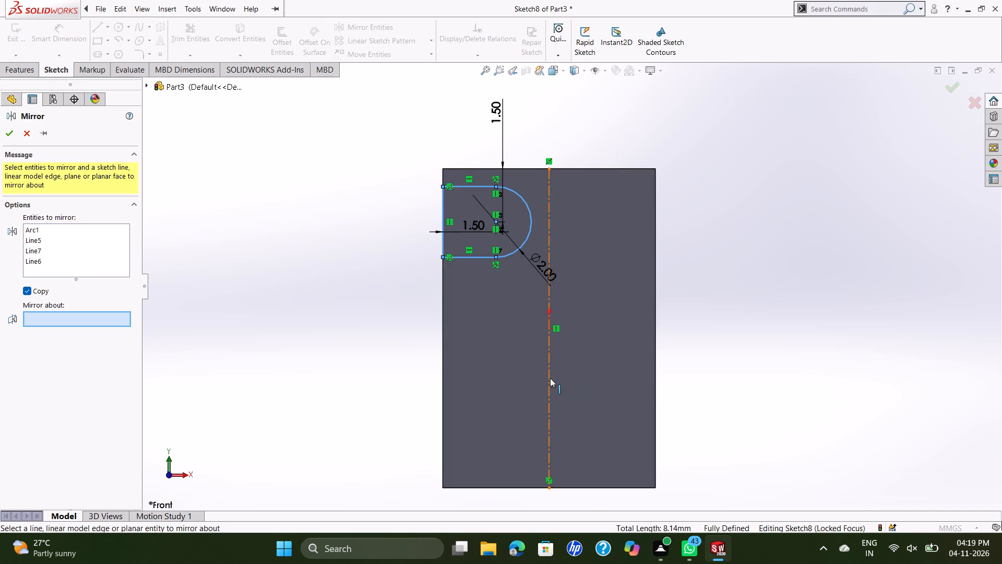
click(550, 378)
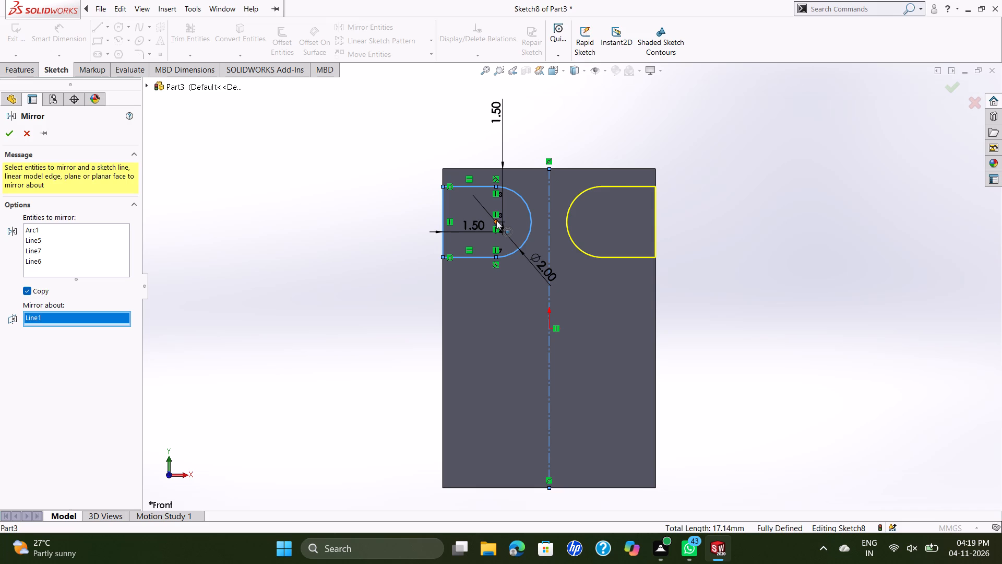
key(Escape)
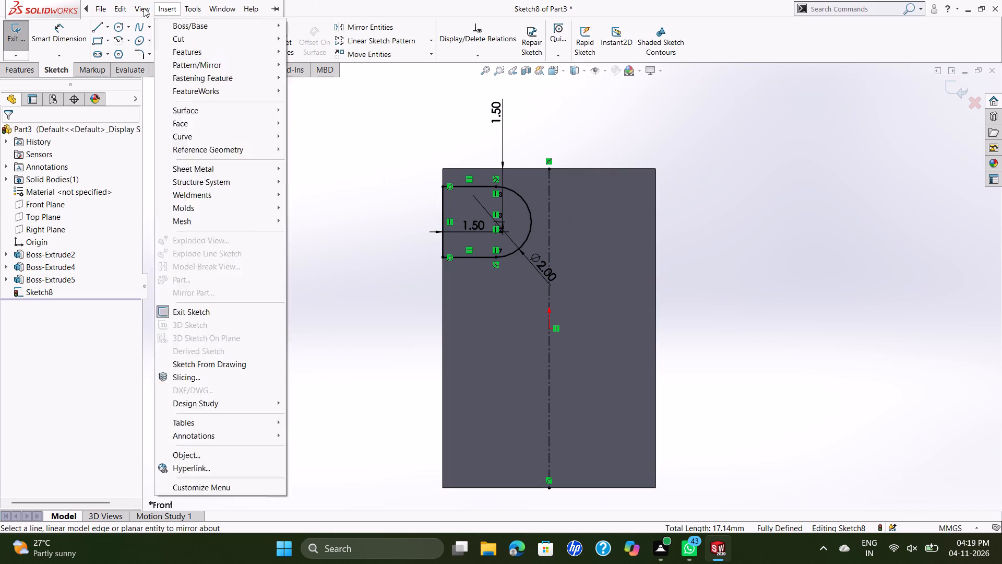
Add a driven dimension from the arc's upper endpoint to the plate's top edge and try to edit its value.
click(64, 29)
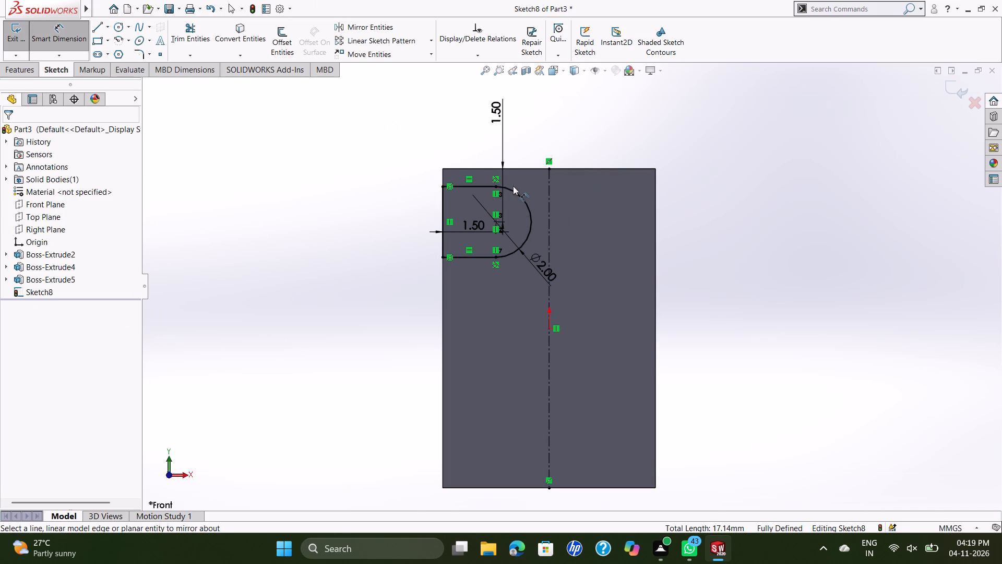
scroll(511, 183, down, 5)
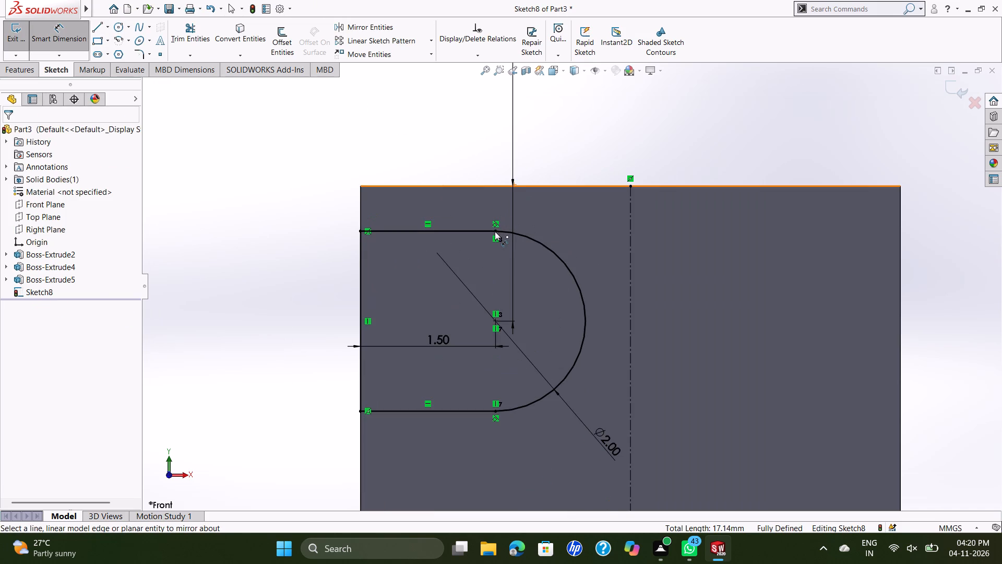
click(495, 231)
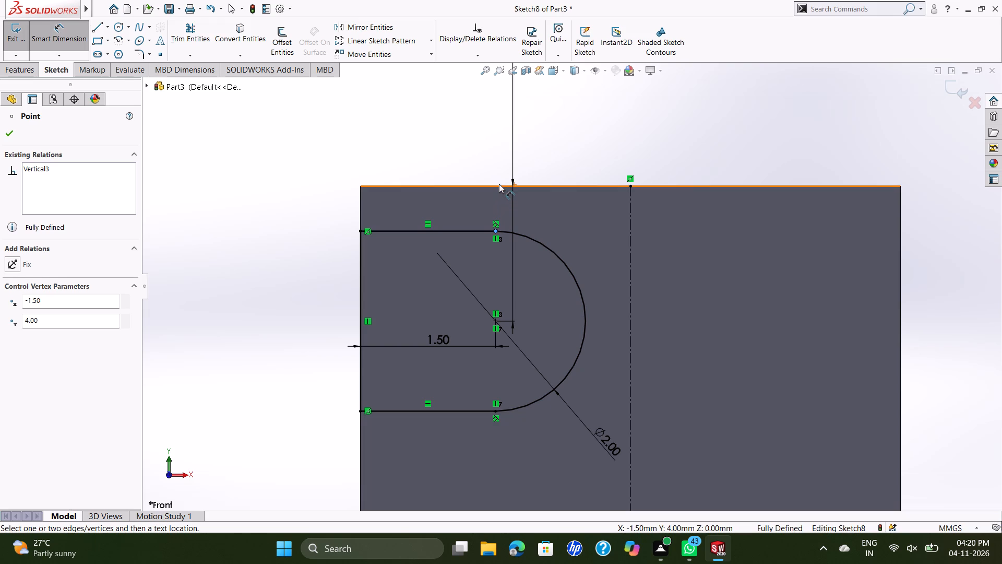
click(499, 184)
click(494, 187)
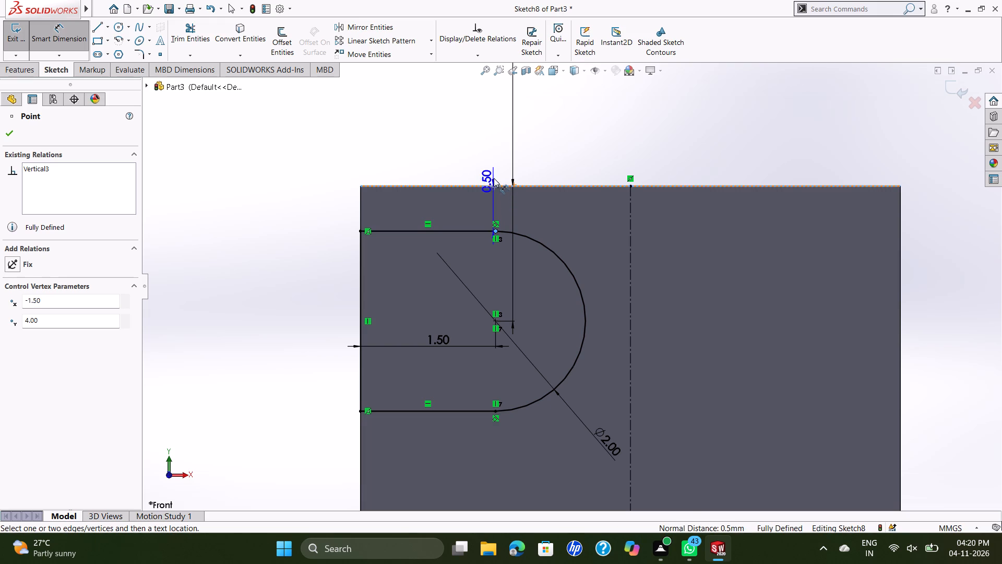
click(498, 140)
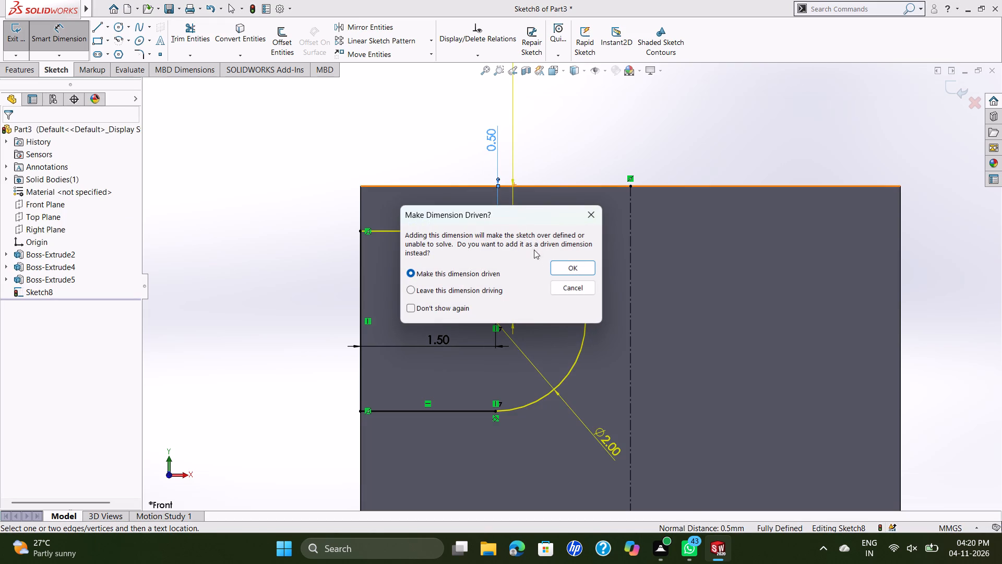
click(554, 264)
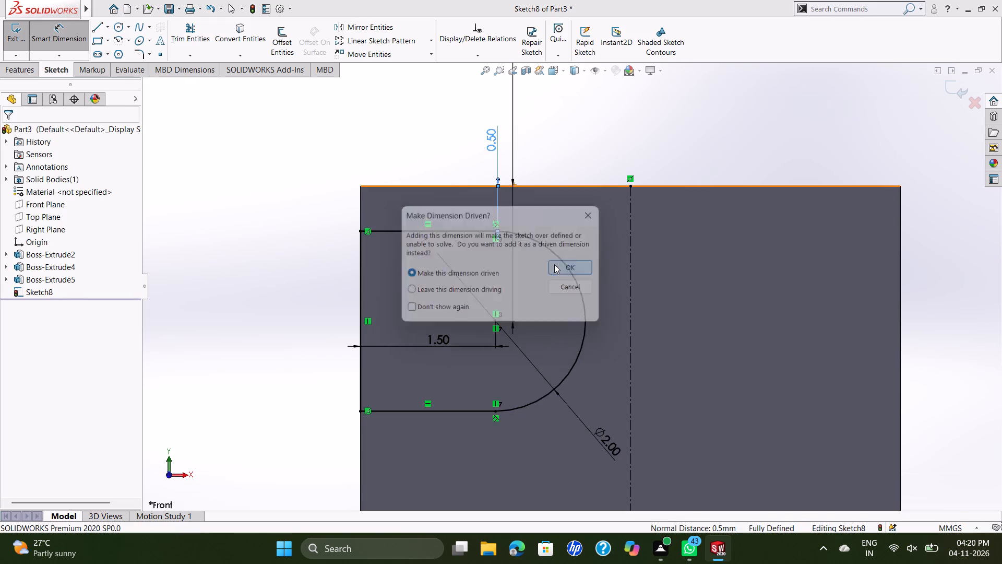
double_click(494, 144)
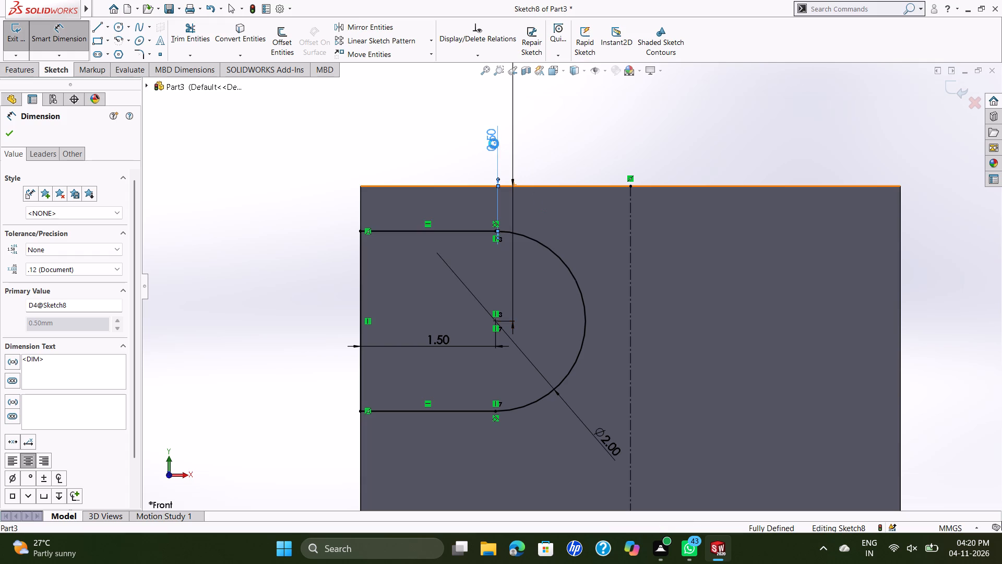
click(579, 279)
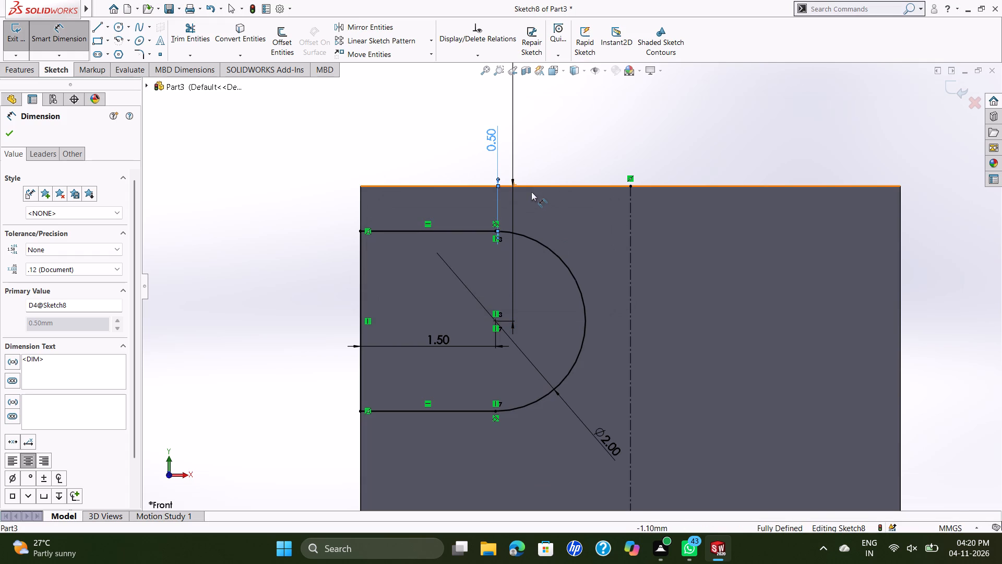
Delete the 1.5 mm dimension between the arc's center and the plate's top edge.
scroll(531, 181, up, 1)
click(520, 164)
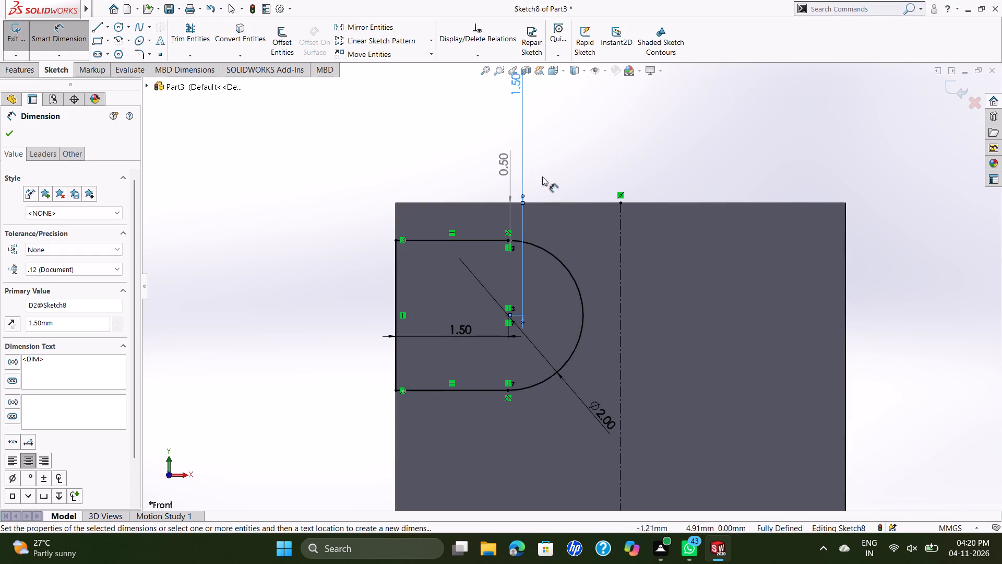
key(Delete)
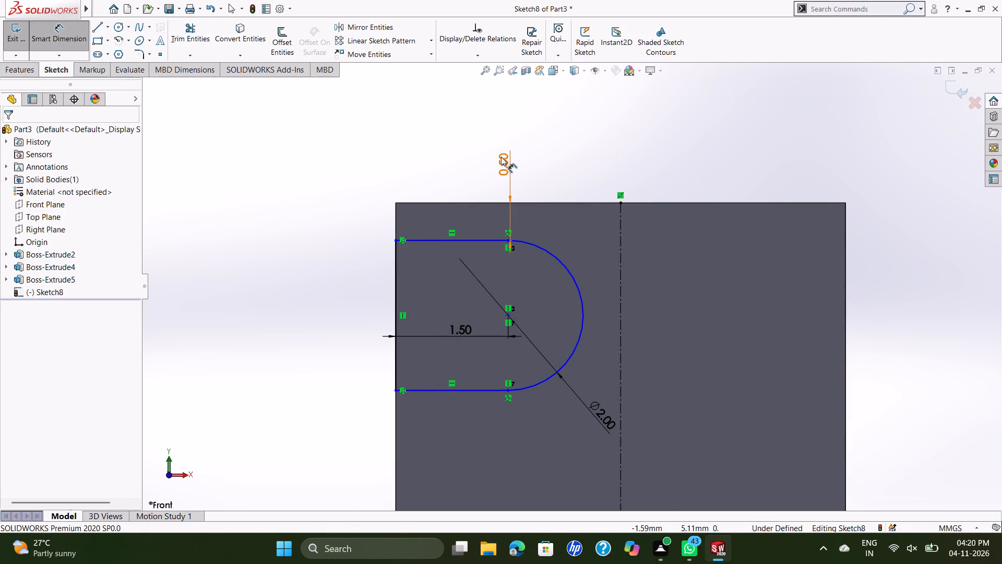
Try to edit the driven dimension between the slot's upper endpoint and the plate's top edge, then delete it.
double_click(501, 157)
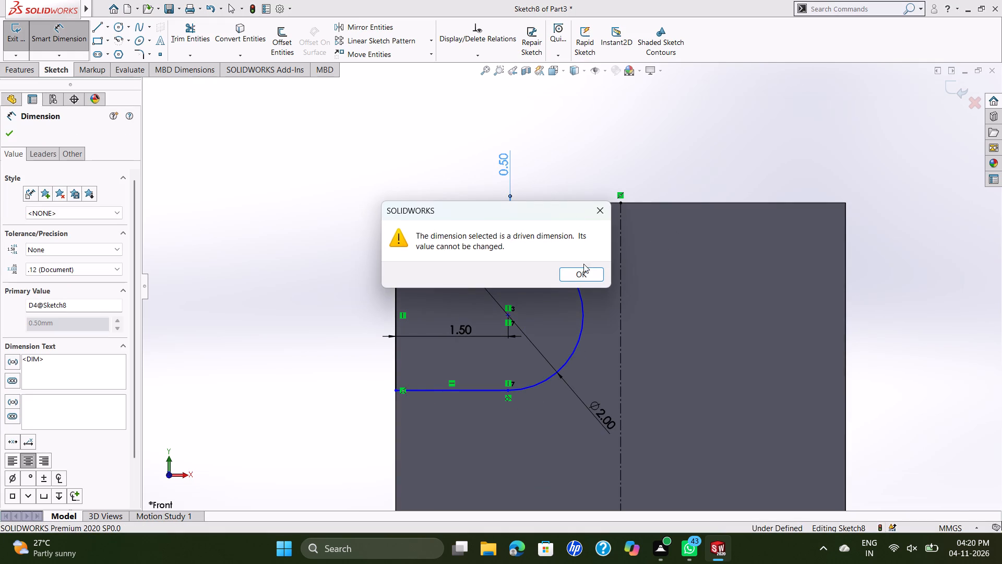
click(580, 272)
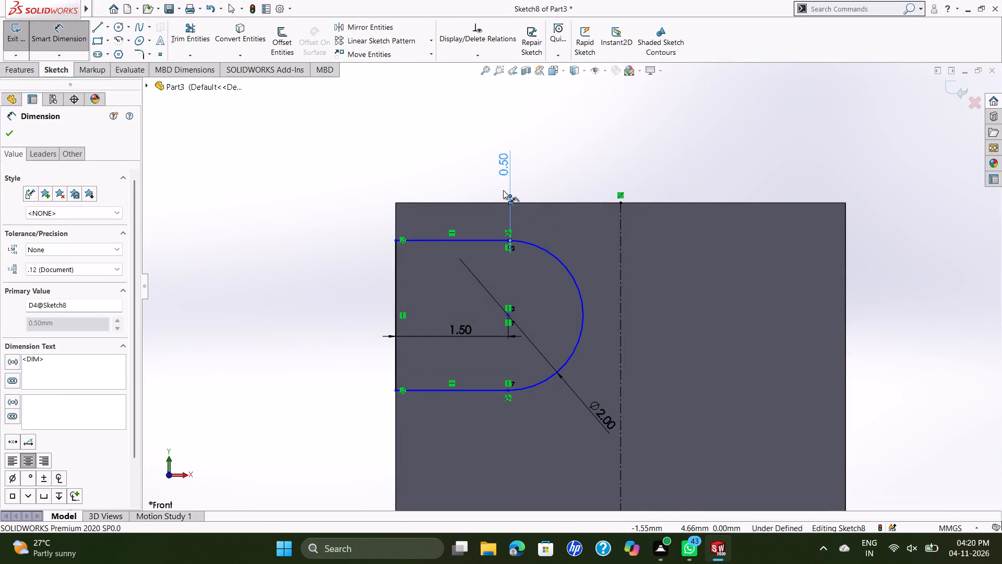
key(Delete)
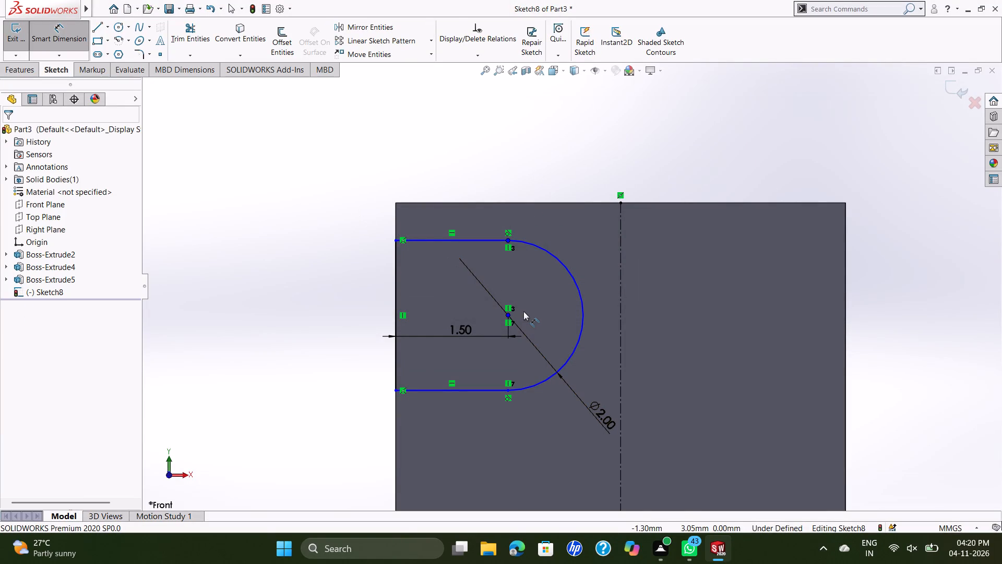
Dimension the slot arc's center from the plate's top edge and set the distance to 2 mm.
click(61, 40)
click(74, 34)
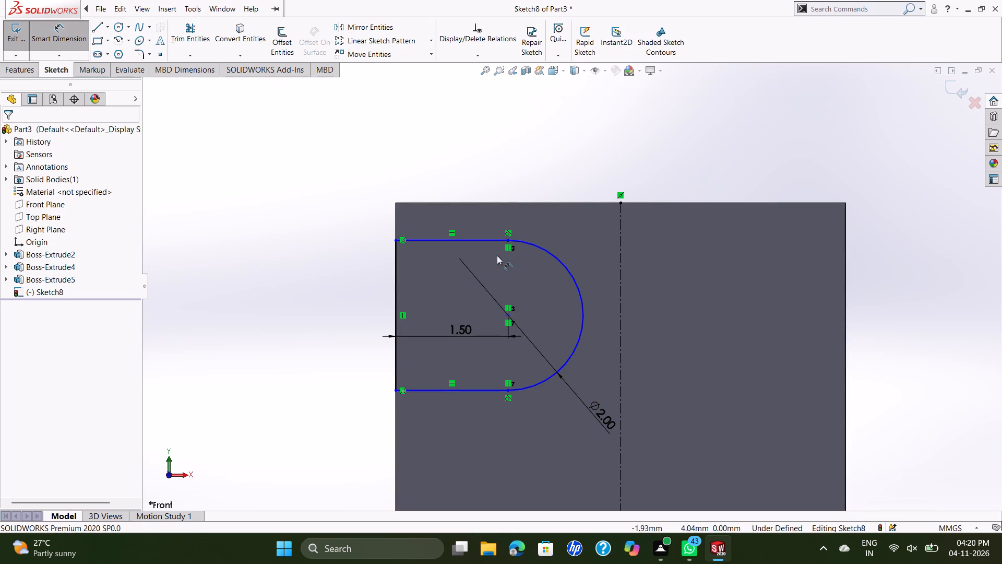
click(507, 313)
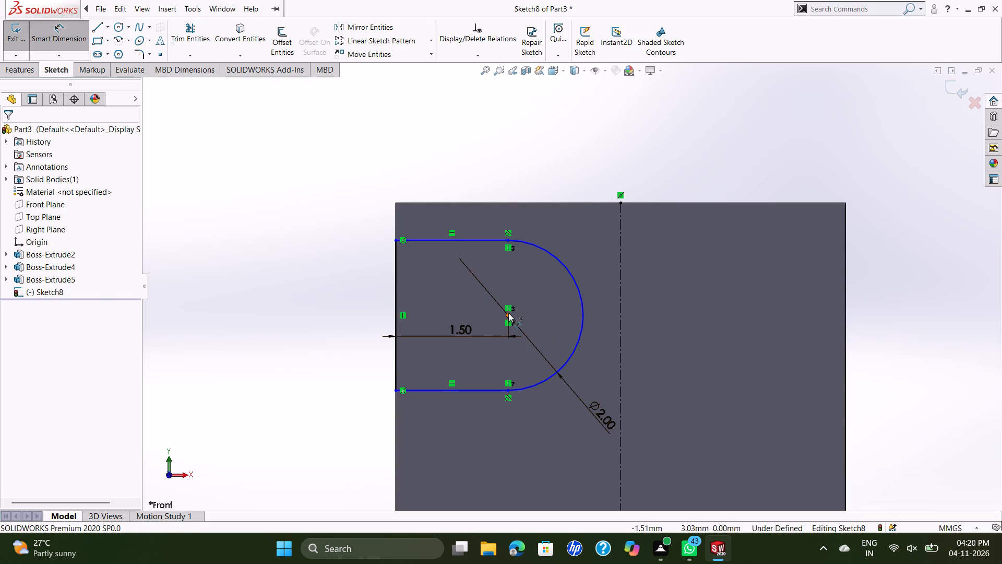
click(510, 204)
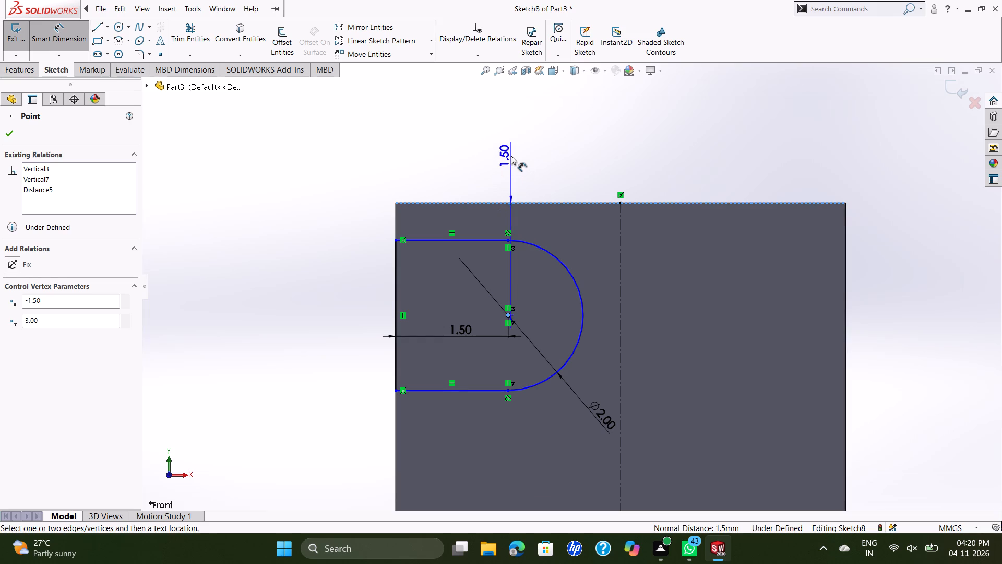
click(511, 156)
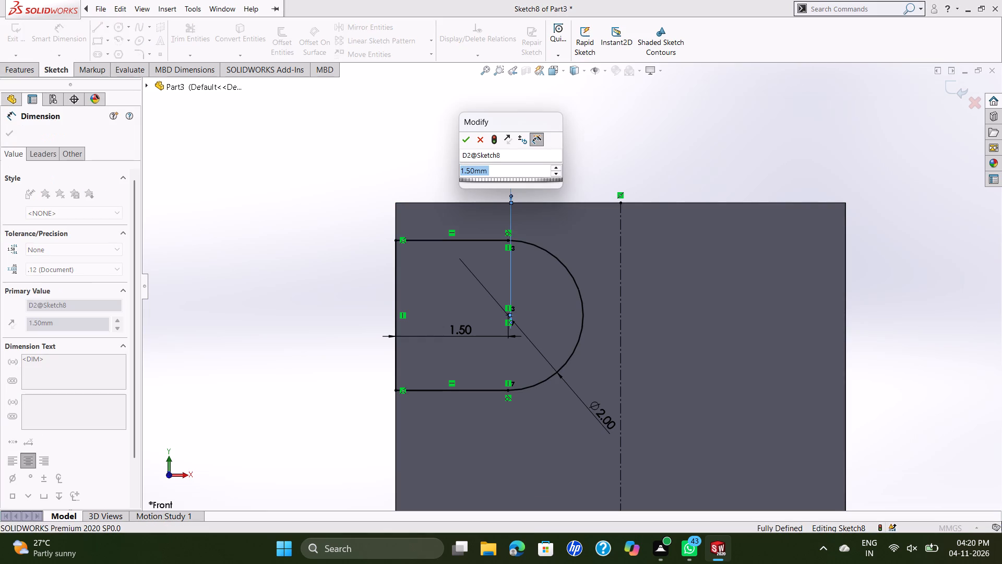
key(2)
key(Return)
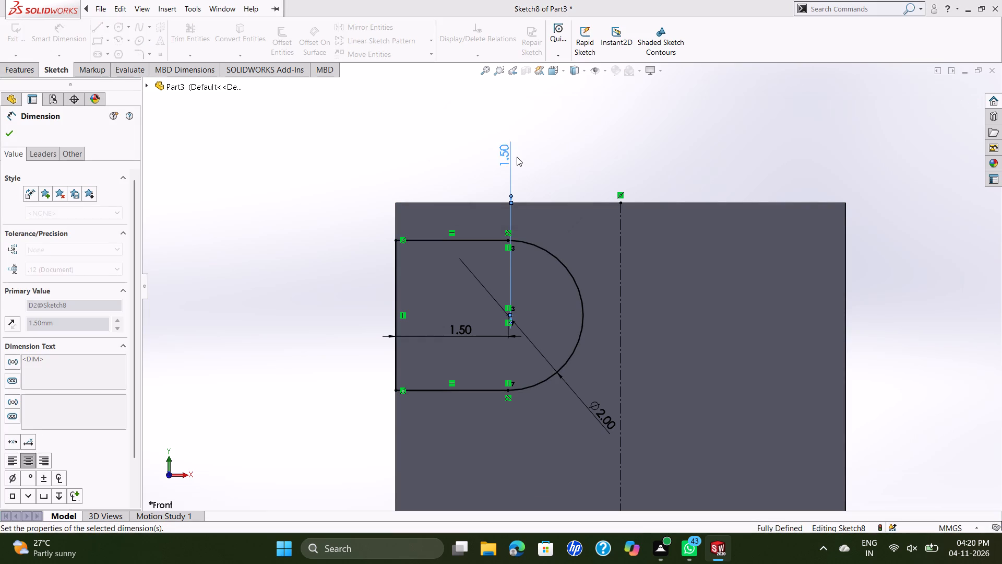
Draw a horizontal construction centerline across the plate at mid-height, from its left edge to its right edge.
scroll(585, 215, up, 4)
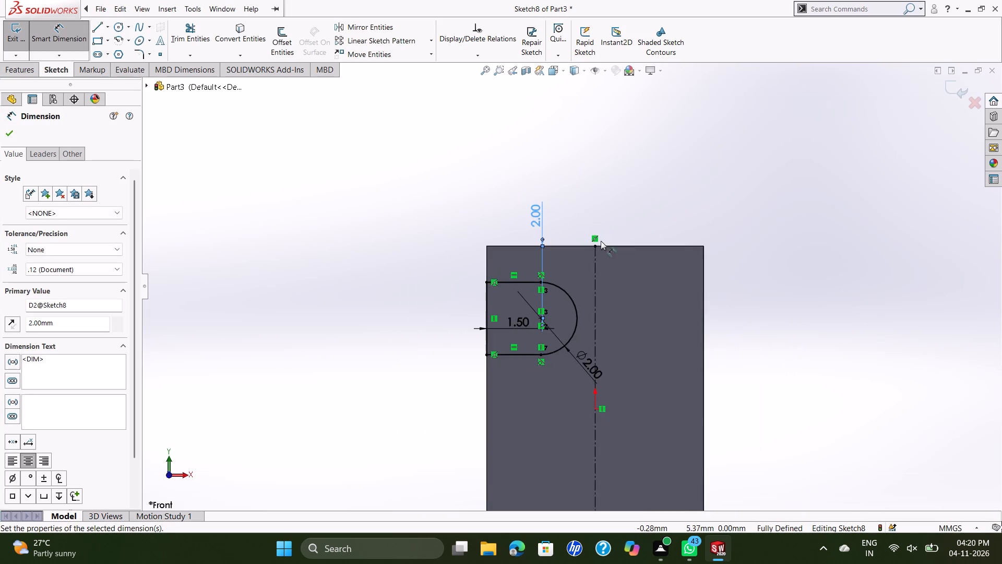
scroll(595, 337, up, 3)
scroll(603, 333, down, 2)
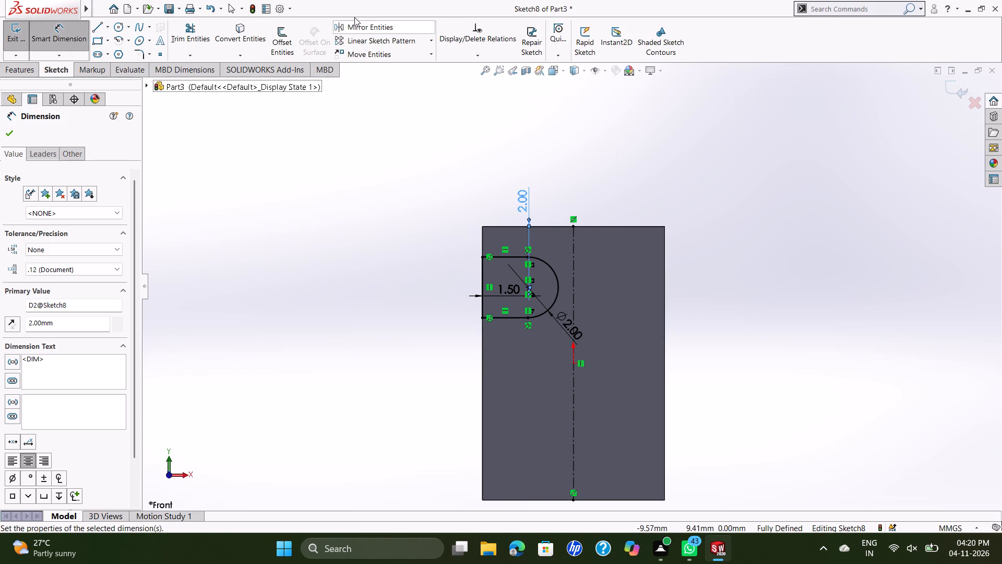
click(107, 25)
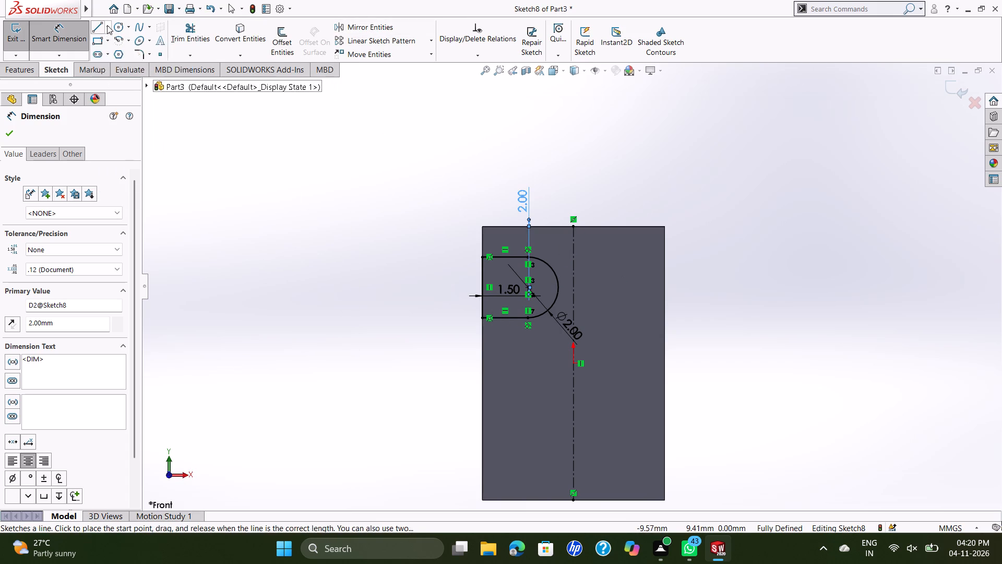
click(114, 57)
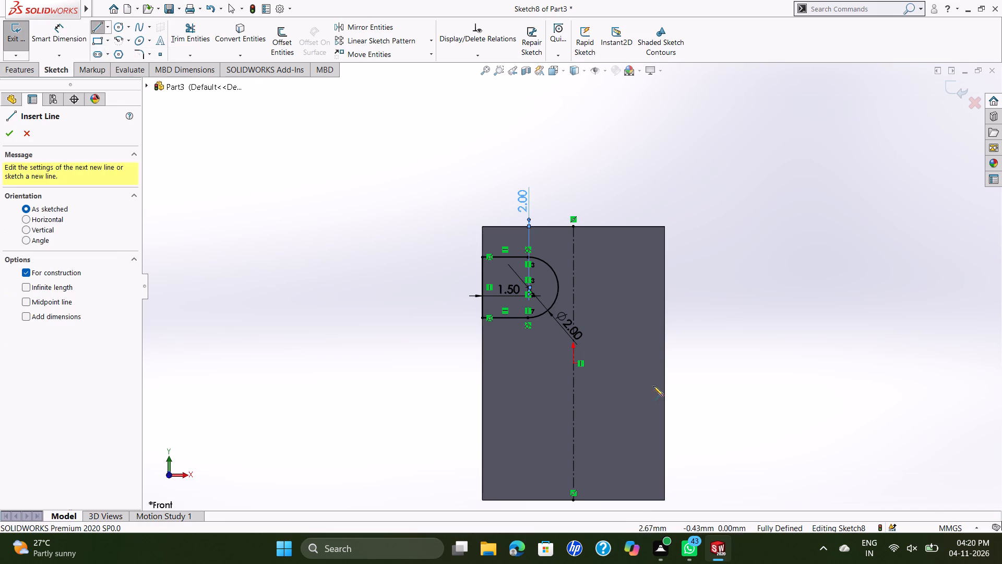
click(482, 363)
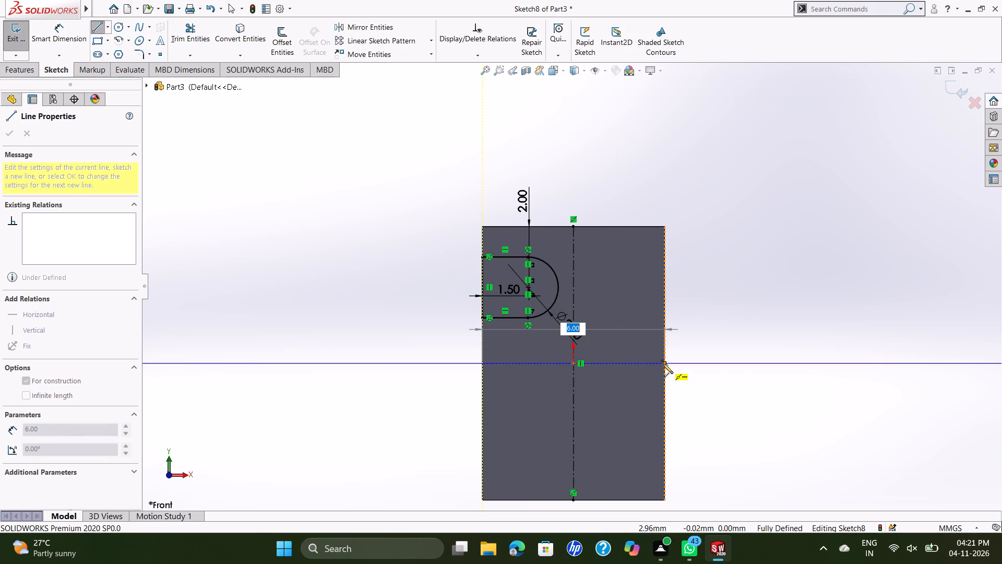
click(664, 362)
key(Escape)
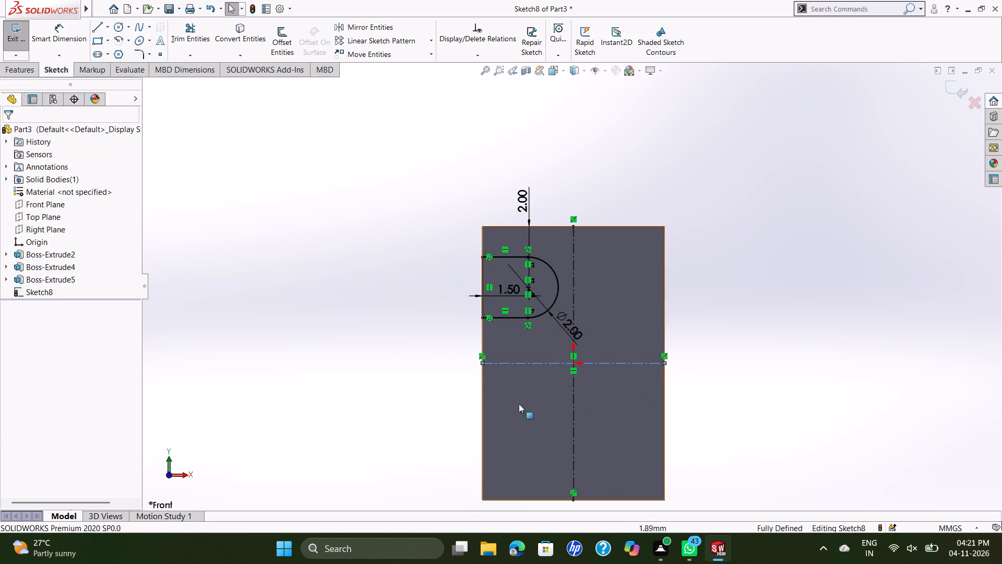
key(Escape)
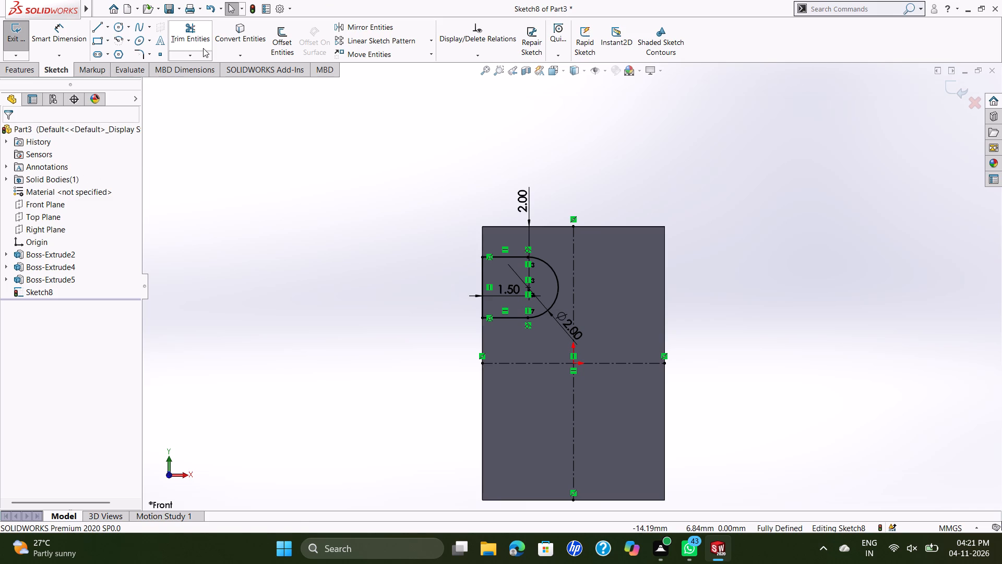
Mirror the slot's three lines and arc about the vertical centerline, keeping the original.
click(381, 27)
click(507, 252)
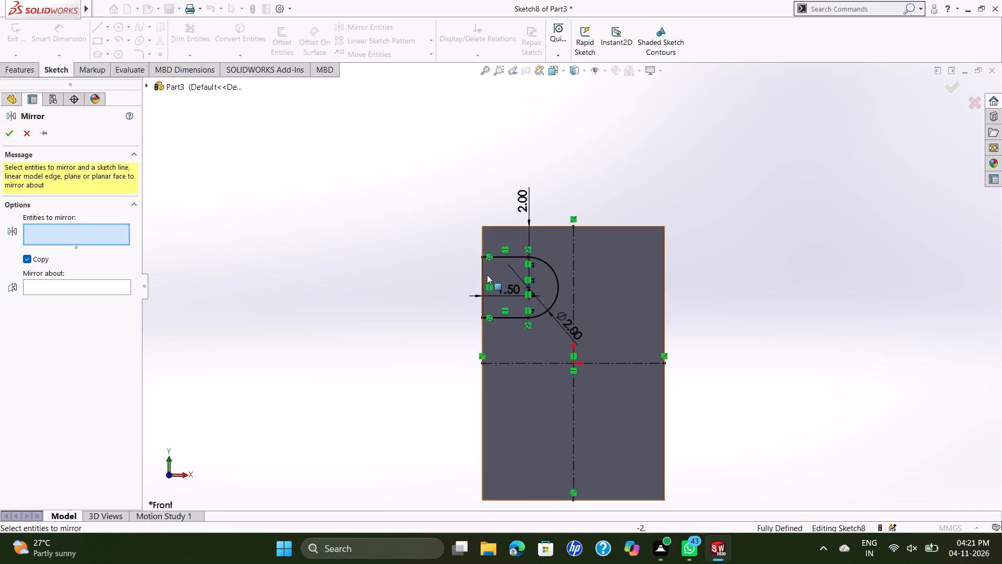
click(481, 276)
click(509, 317)
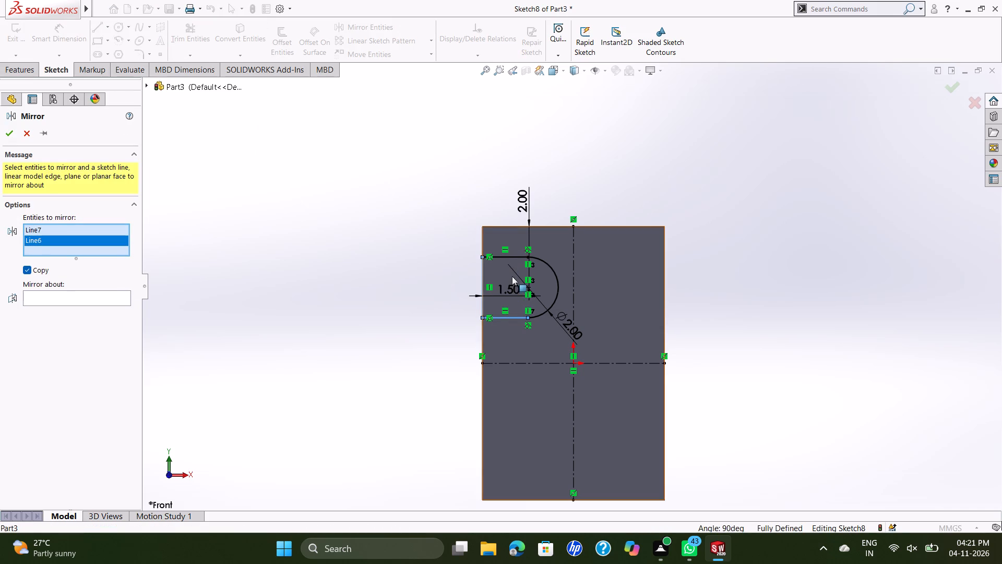
click(509, 257)
click(546, 265)
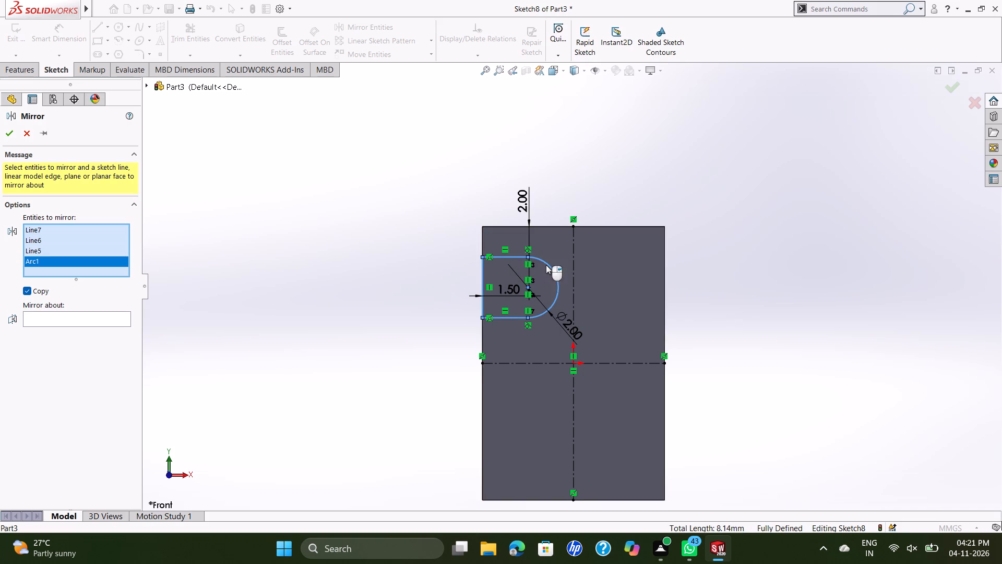
click(93, 319)
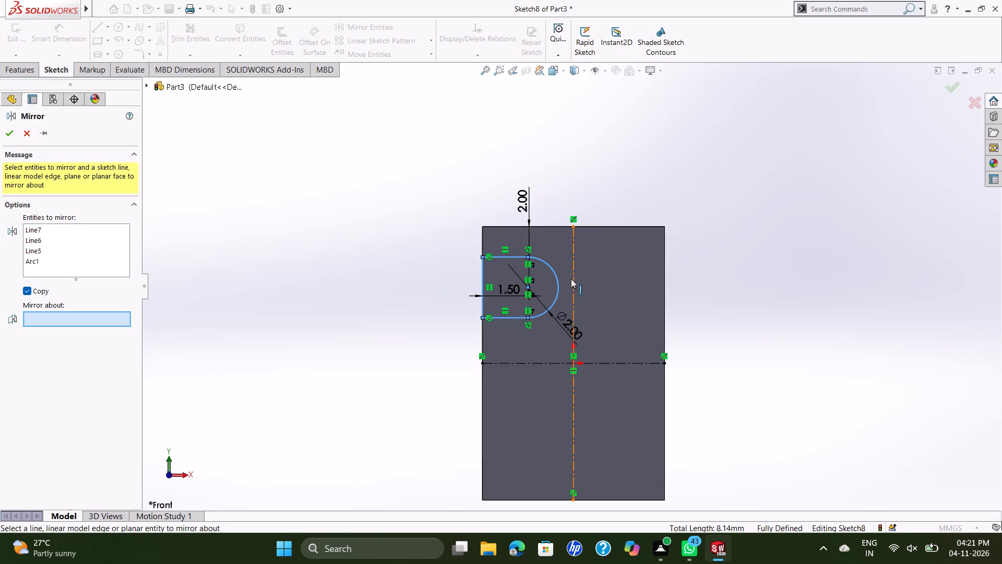
click(571, 279)
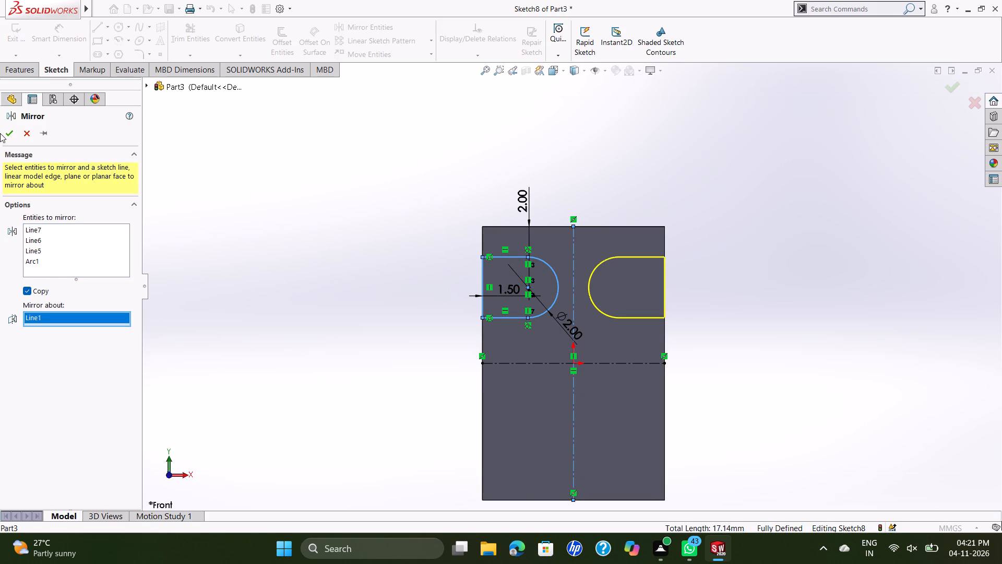
click(5, 133)
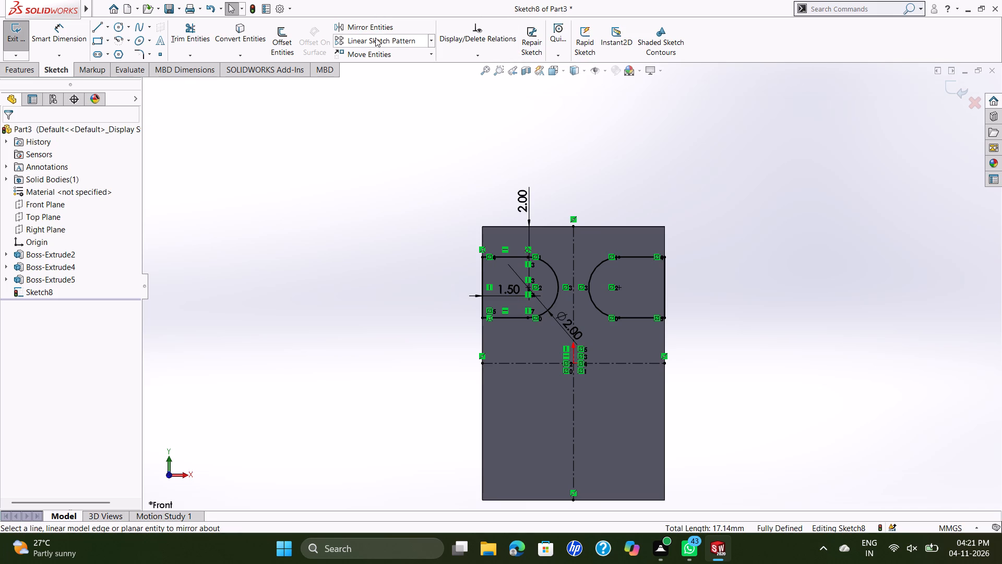
Mirror all lines and arcs of both upper slots about the horizontal centerline, keeping the originals.
click(376, 30)
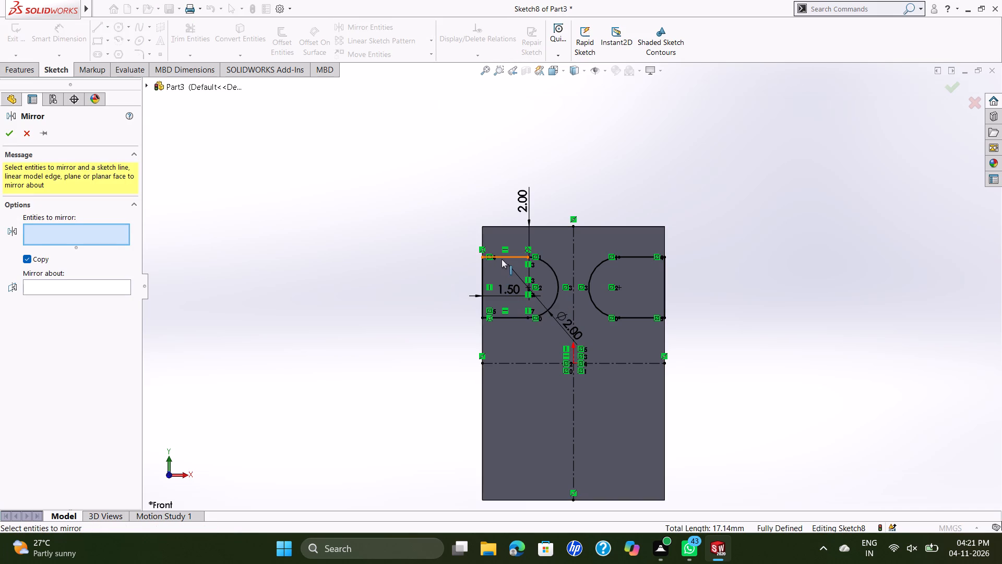
click(502, 259)
click(482, 272)
click(511, 322)
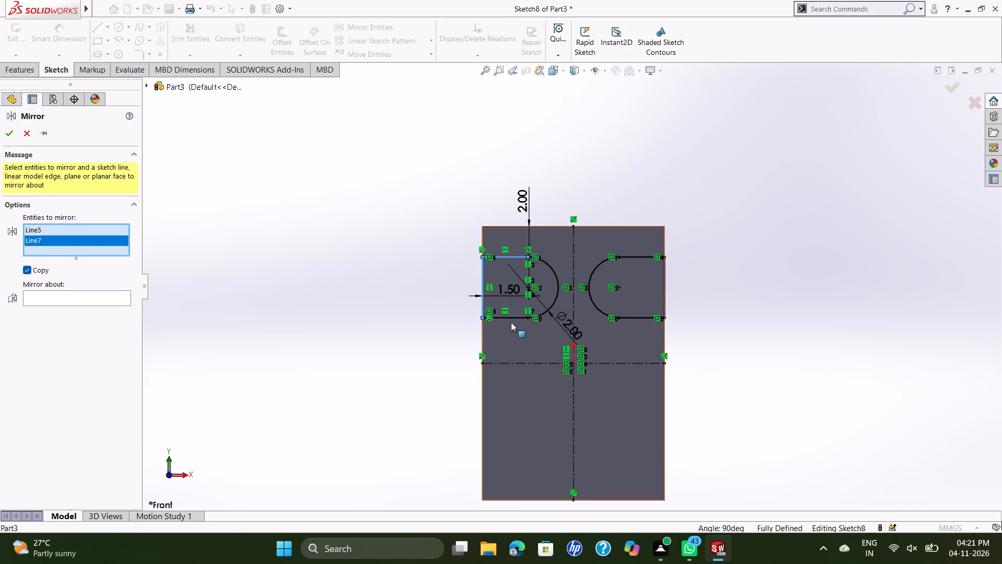
click(512, 318)
click(557, 291)
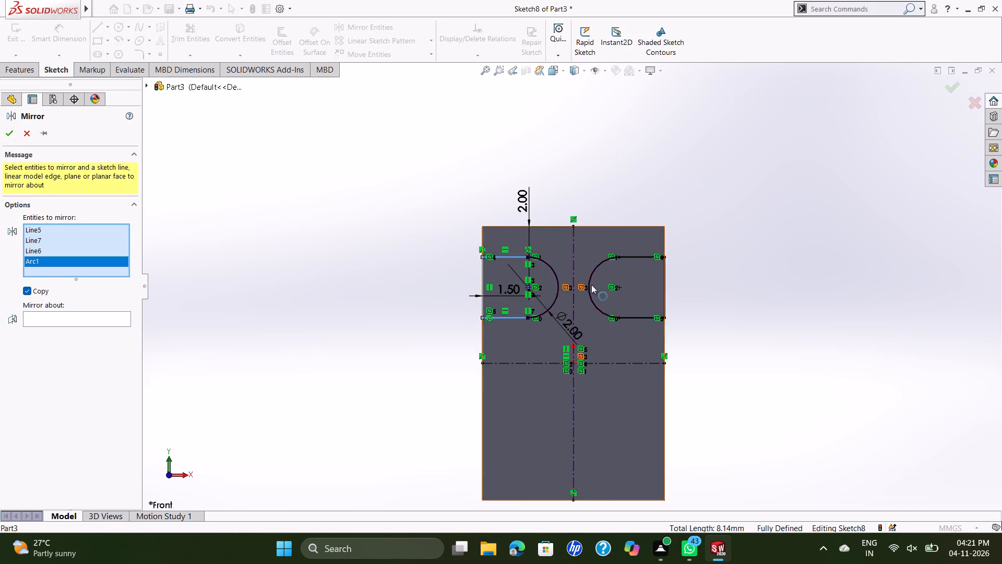
click(587, 281)
click(623, 259)
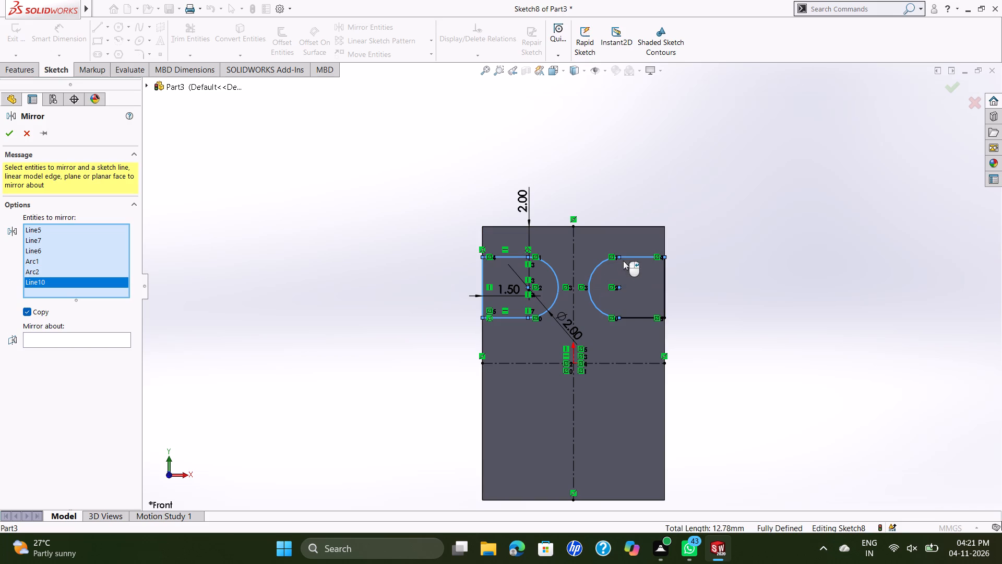
click(631, 319)
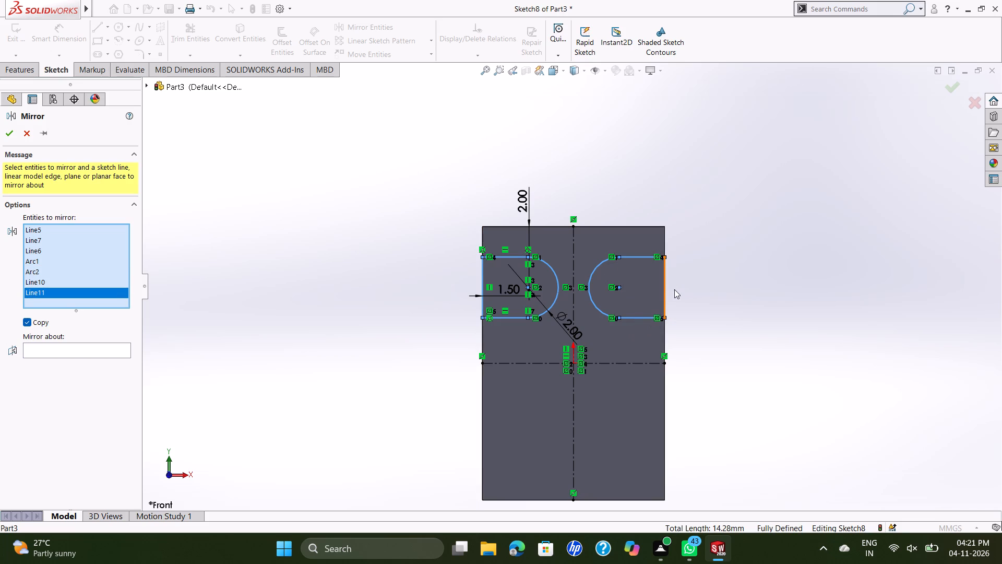
click(664, 291)
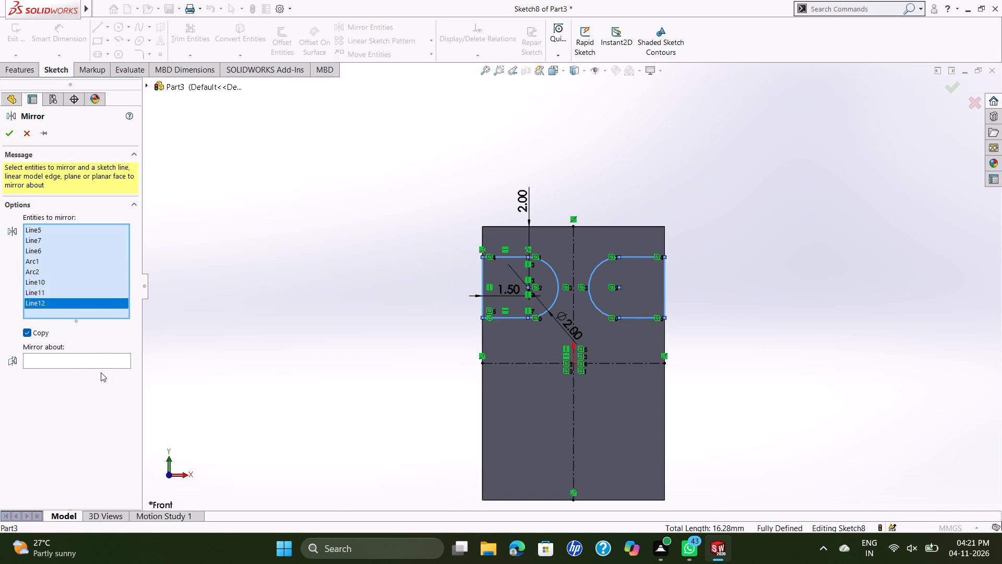
click(100, 361)
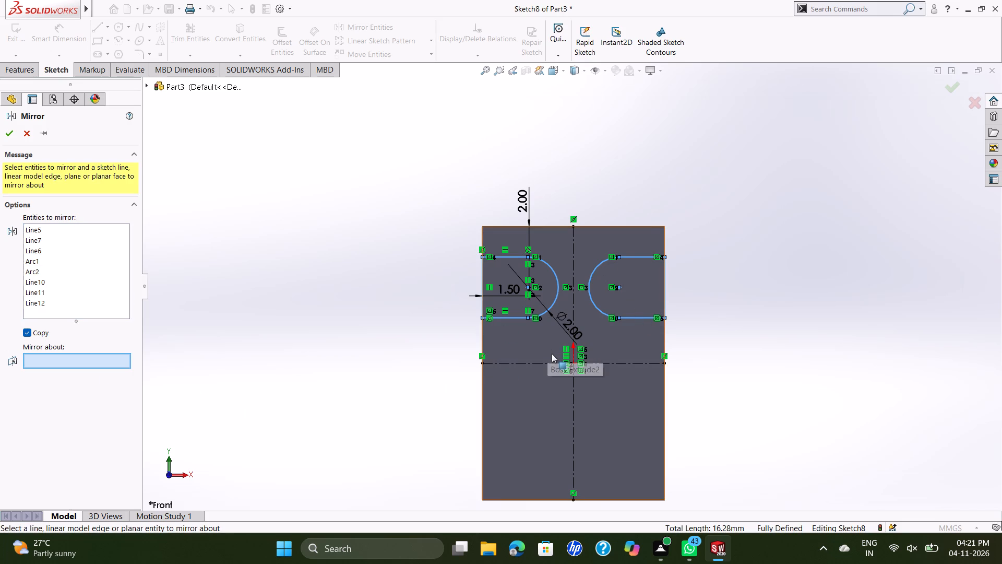
click(541, 361)
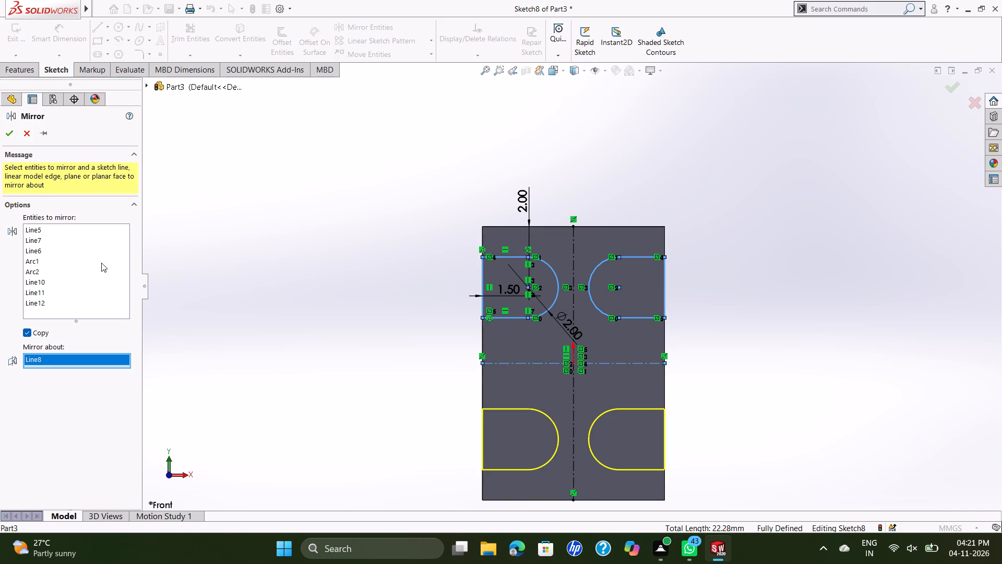
click(14, 136)
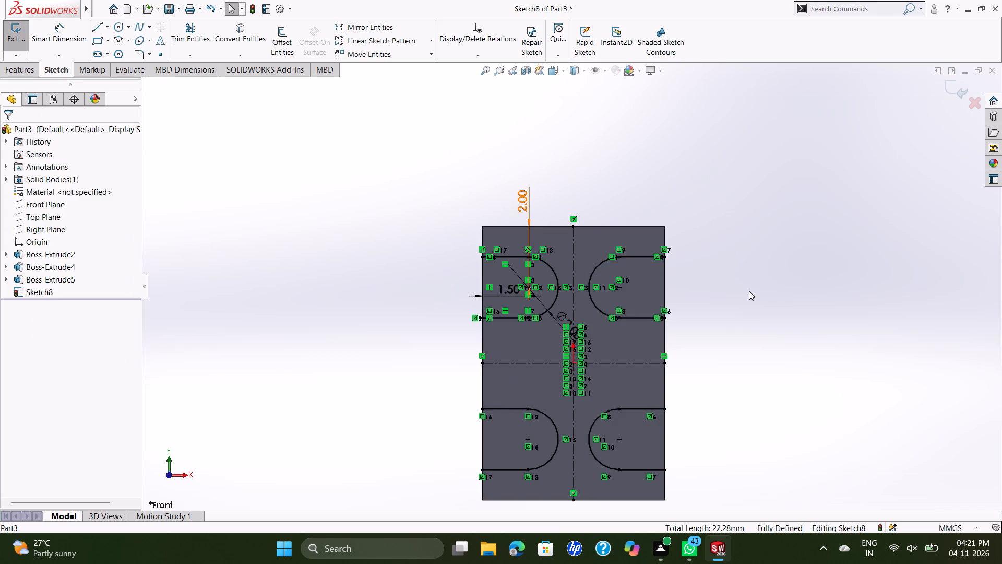
Add a driven vertical dimension between the facing straight edges of the upper-left and lower-left slots.
scroll(740, 332, down, 1)
scroll(734, 342, up, 3)
scroll(728, 340, down, 1)
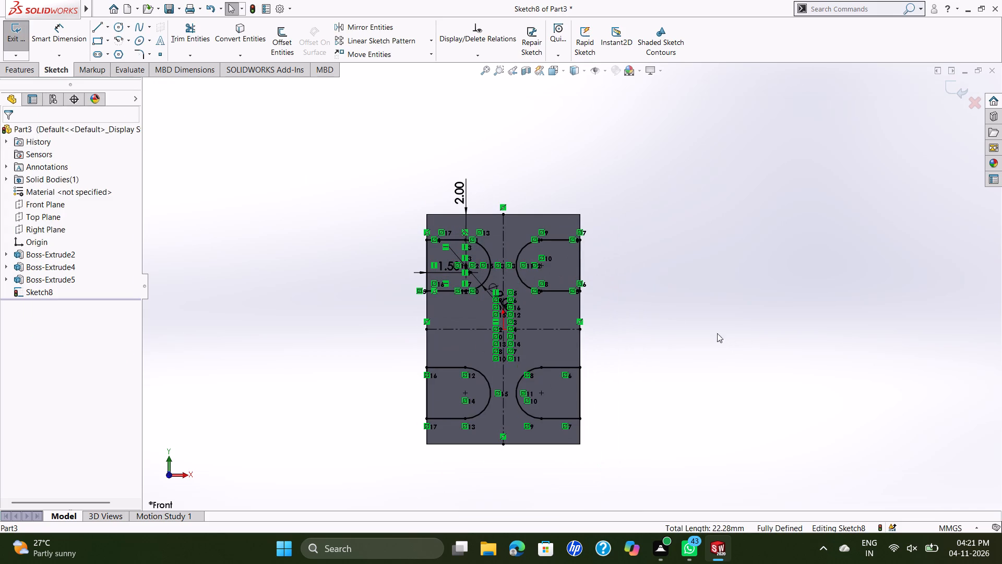
click(44, 42)
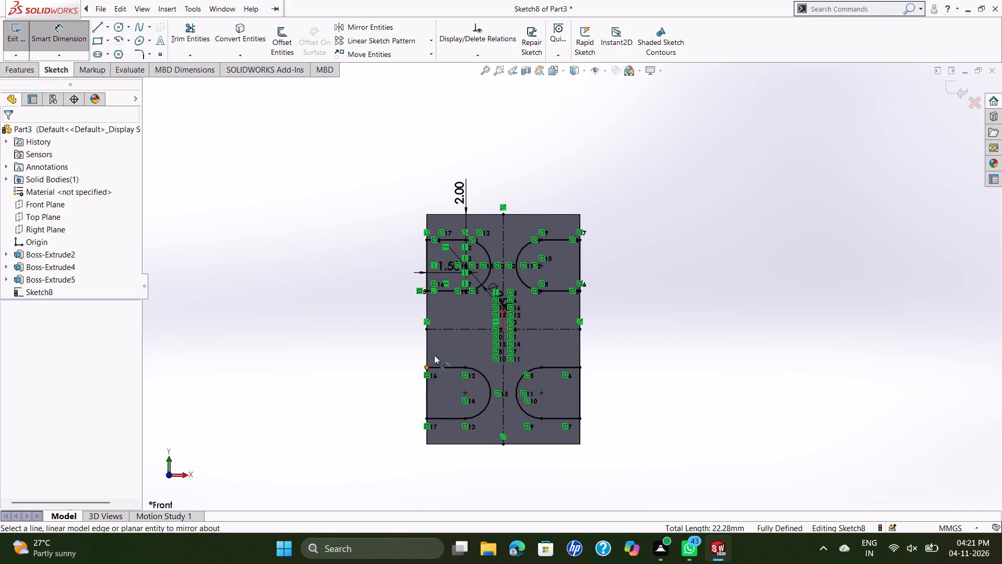
click(448, 290)
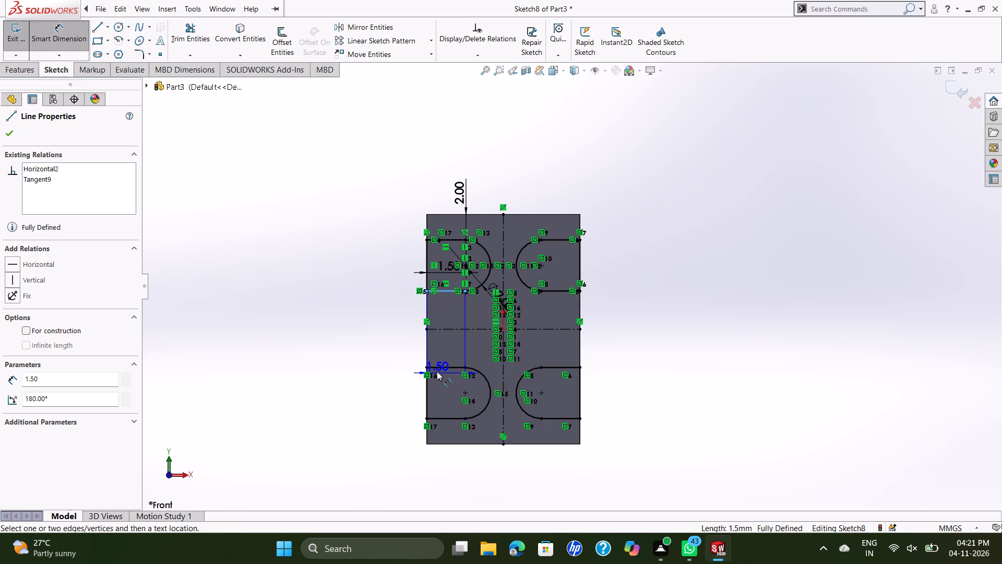
click(443, 367)
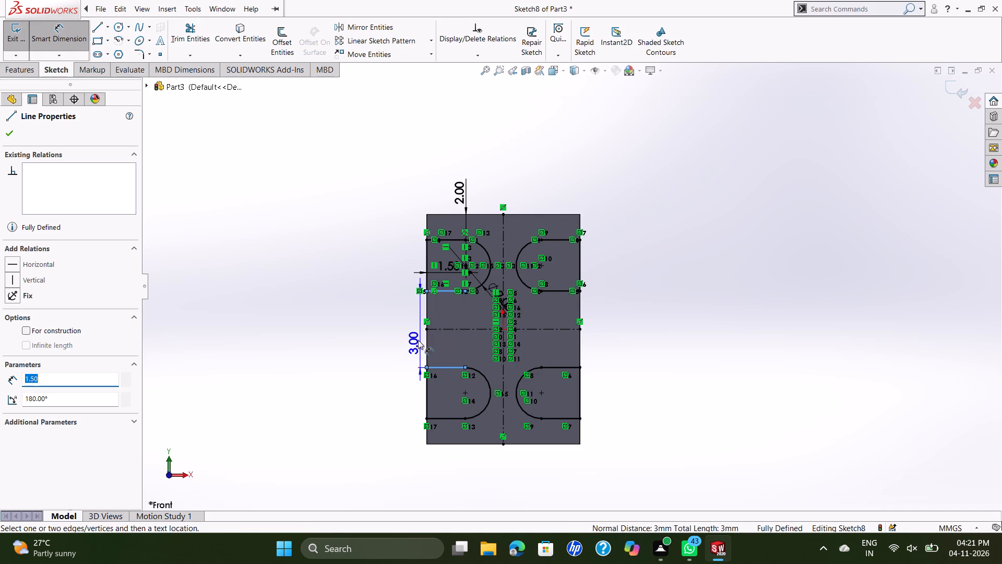
click(413, 338)
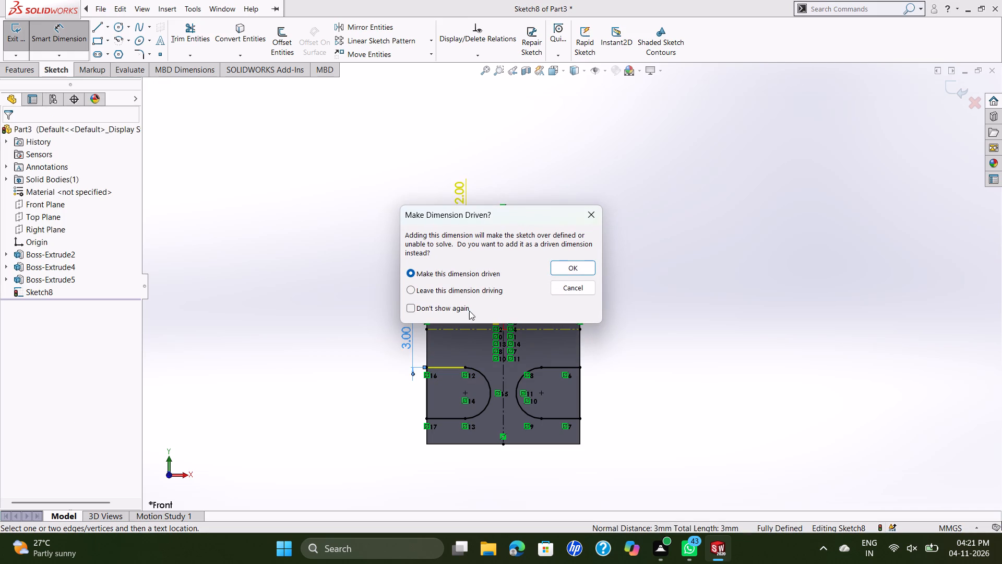
click(557, 276)
click(560, 271)
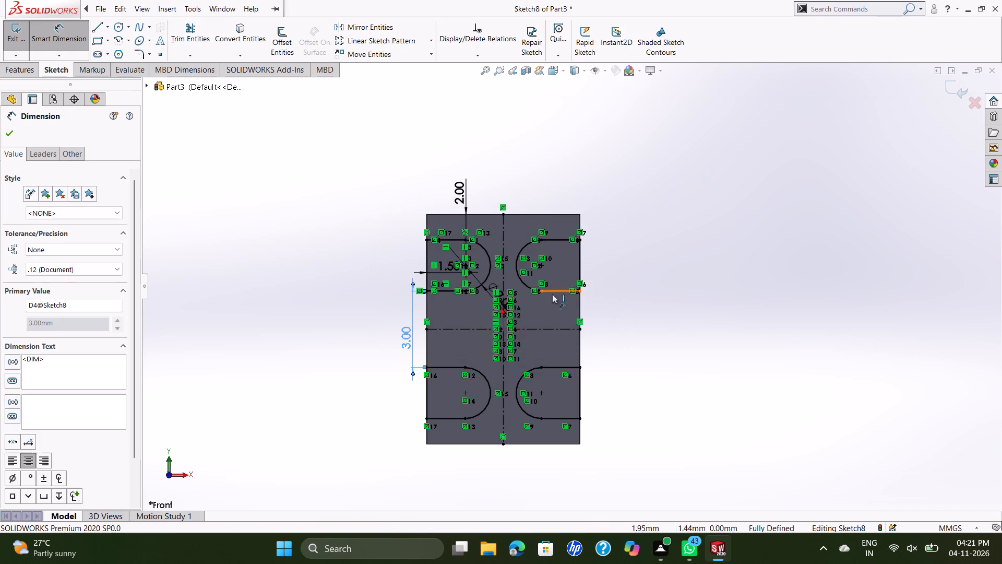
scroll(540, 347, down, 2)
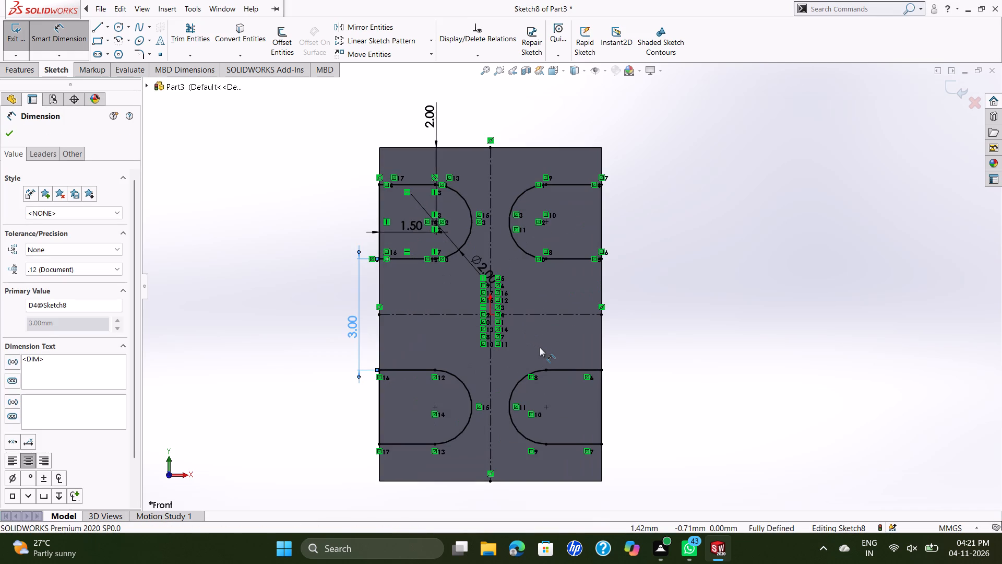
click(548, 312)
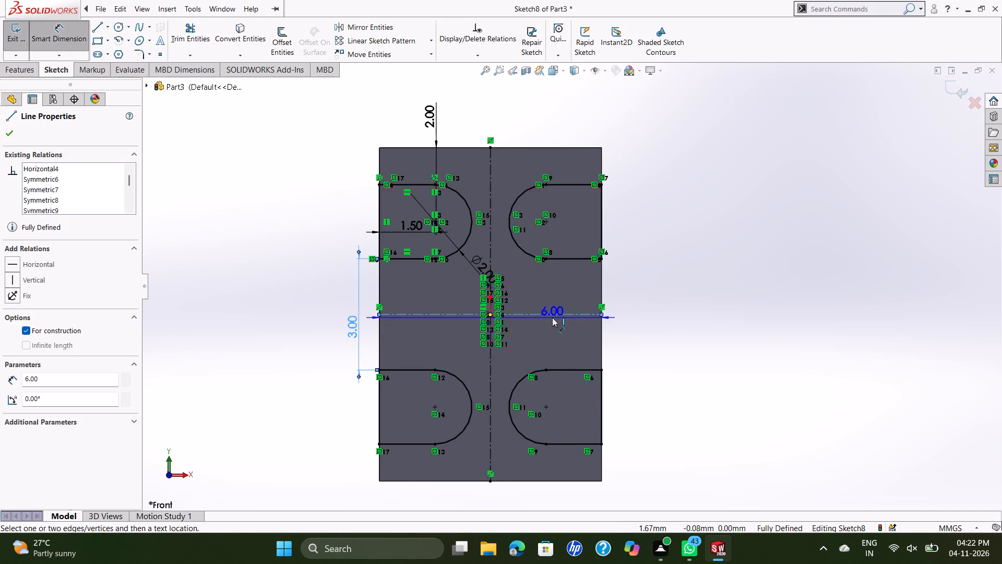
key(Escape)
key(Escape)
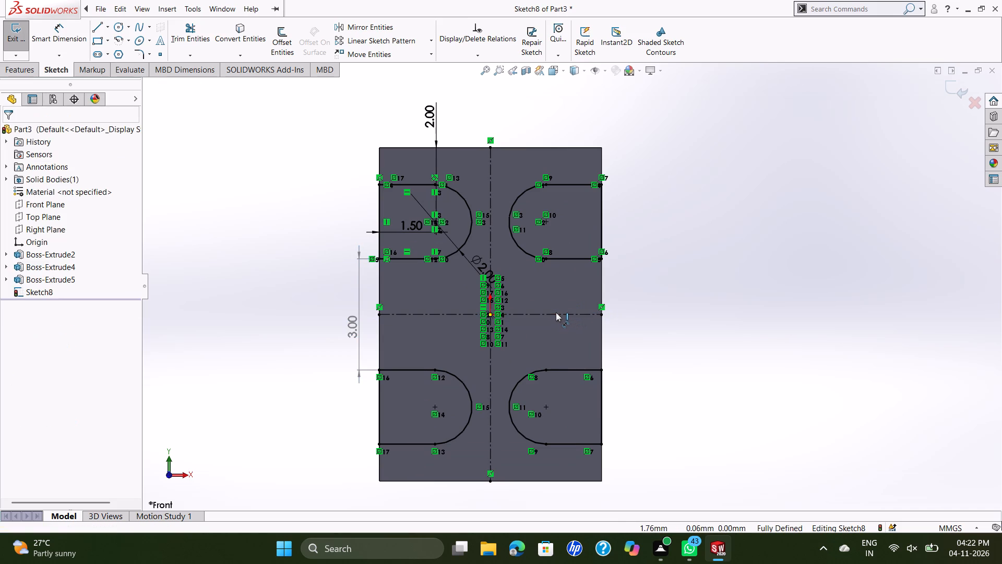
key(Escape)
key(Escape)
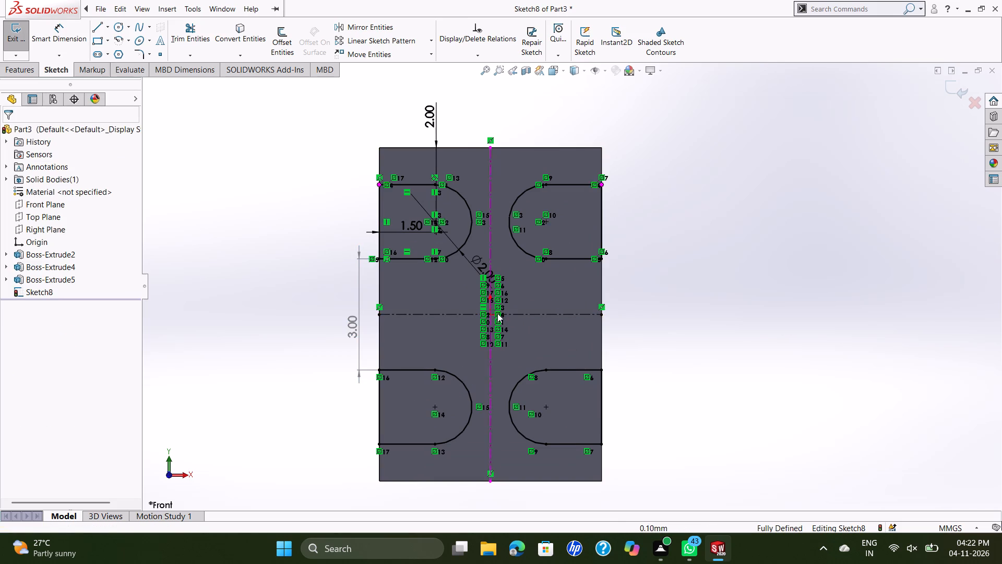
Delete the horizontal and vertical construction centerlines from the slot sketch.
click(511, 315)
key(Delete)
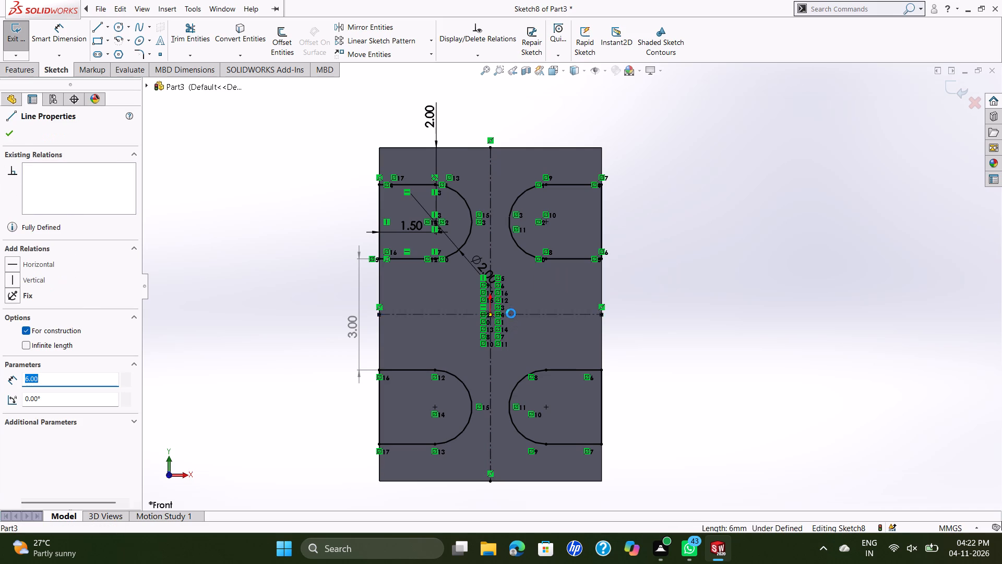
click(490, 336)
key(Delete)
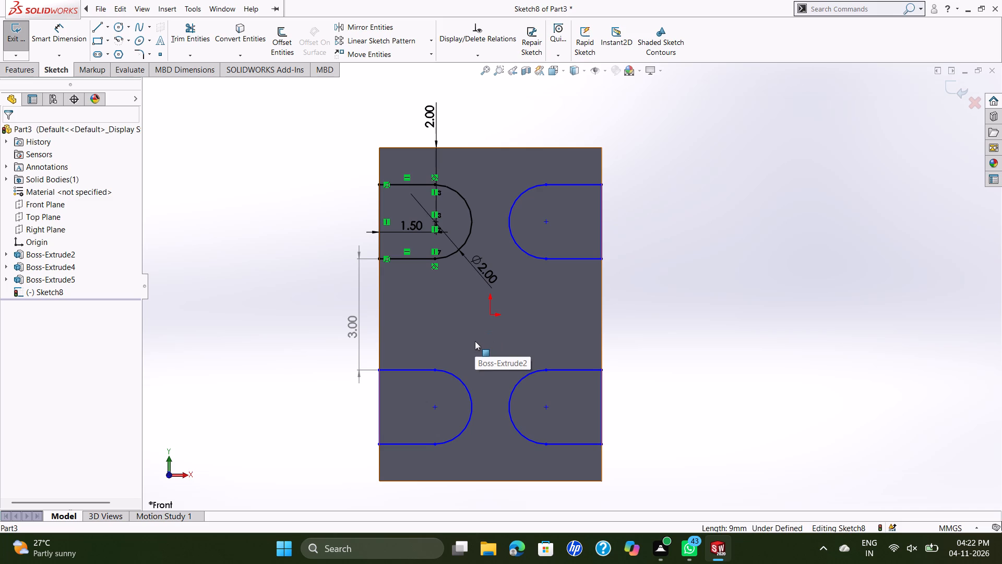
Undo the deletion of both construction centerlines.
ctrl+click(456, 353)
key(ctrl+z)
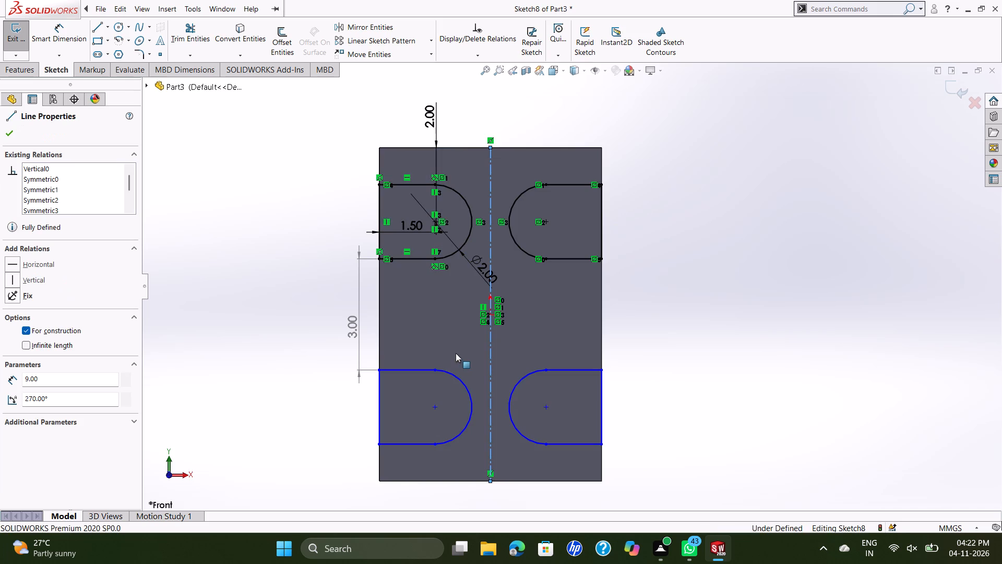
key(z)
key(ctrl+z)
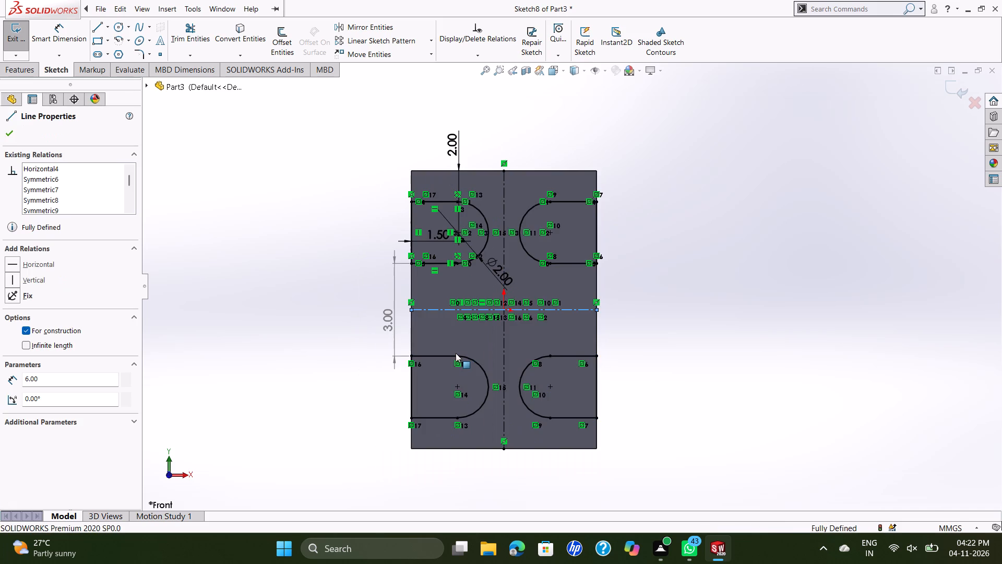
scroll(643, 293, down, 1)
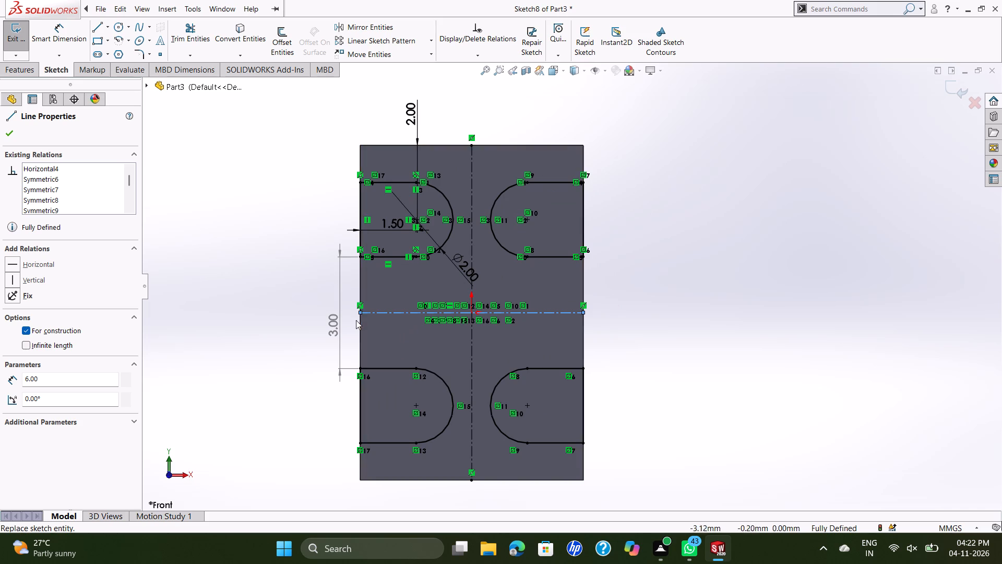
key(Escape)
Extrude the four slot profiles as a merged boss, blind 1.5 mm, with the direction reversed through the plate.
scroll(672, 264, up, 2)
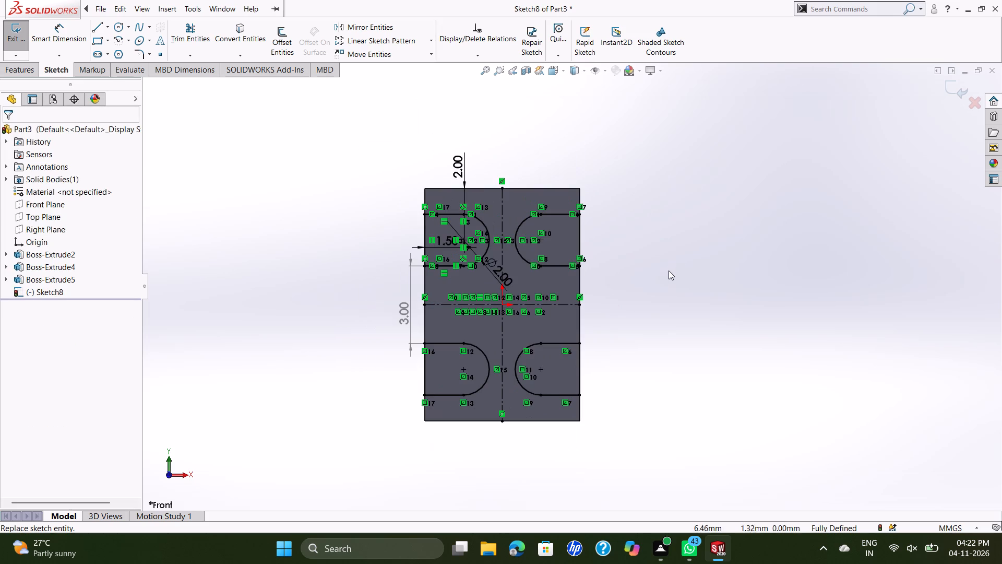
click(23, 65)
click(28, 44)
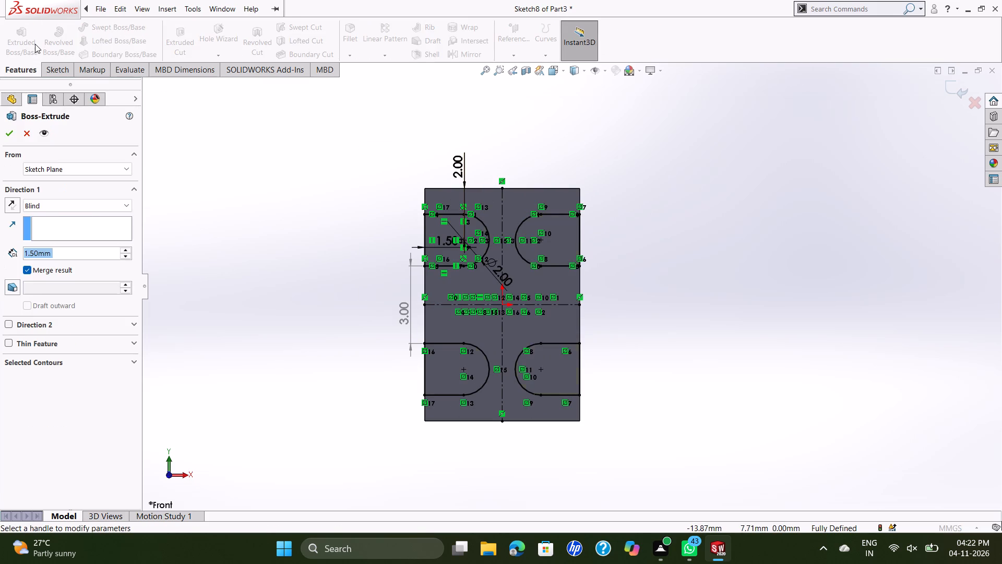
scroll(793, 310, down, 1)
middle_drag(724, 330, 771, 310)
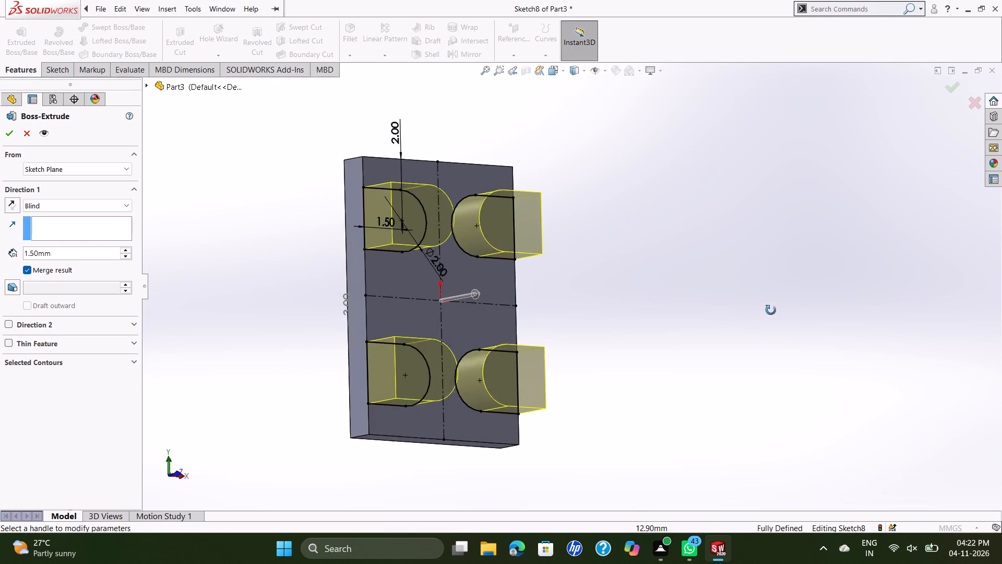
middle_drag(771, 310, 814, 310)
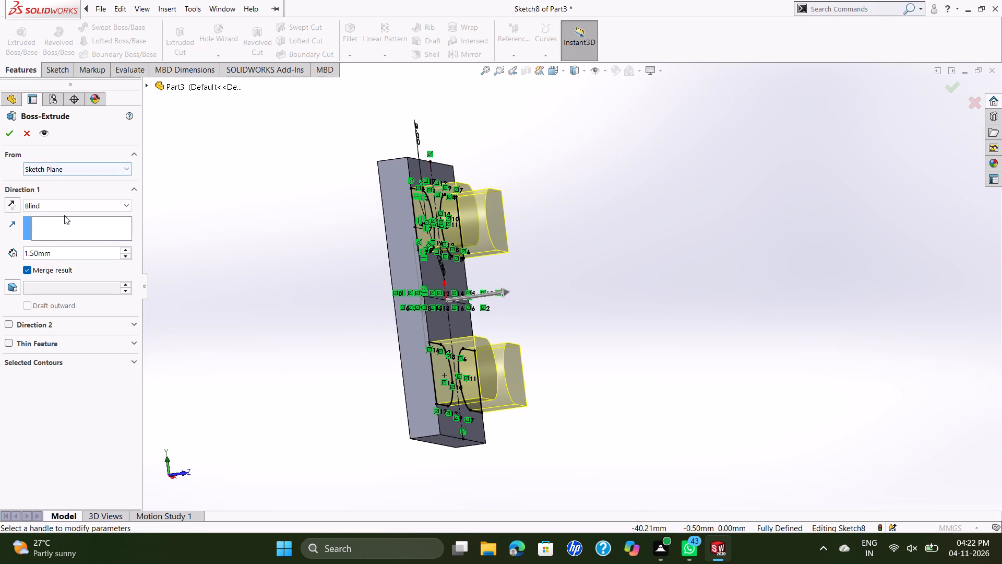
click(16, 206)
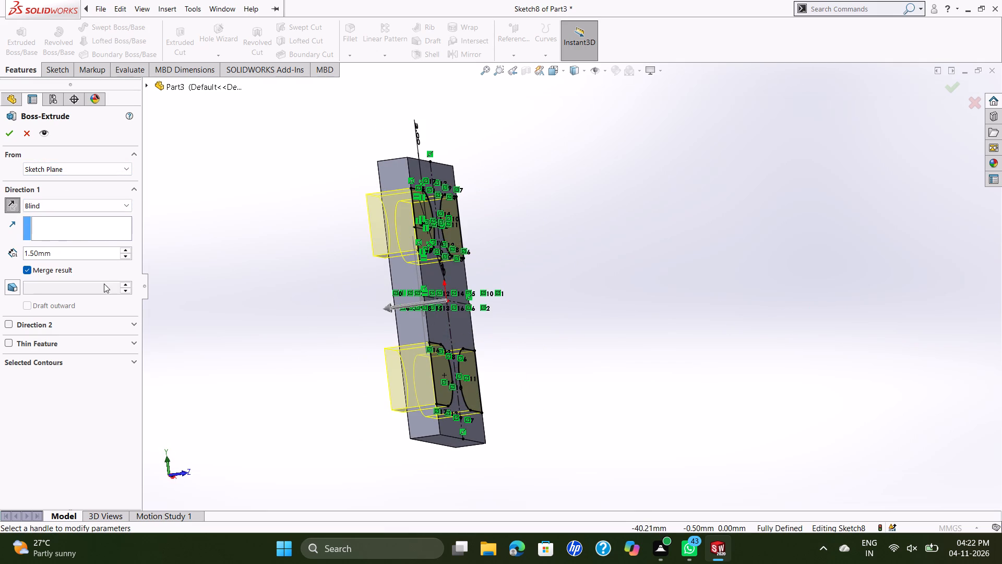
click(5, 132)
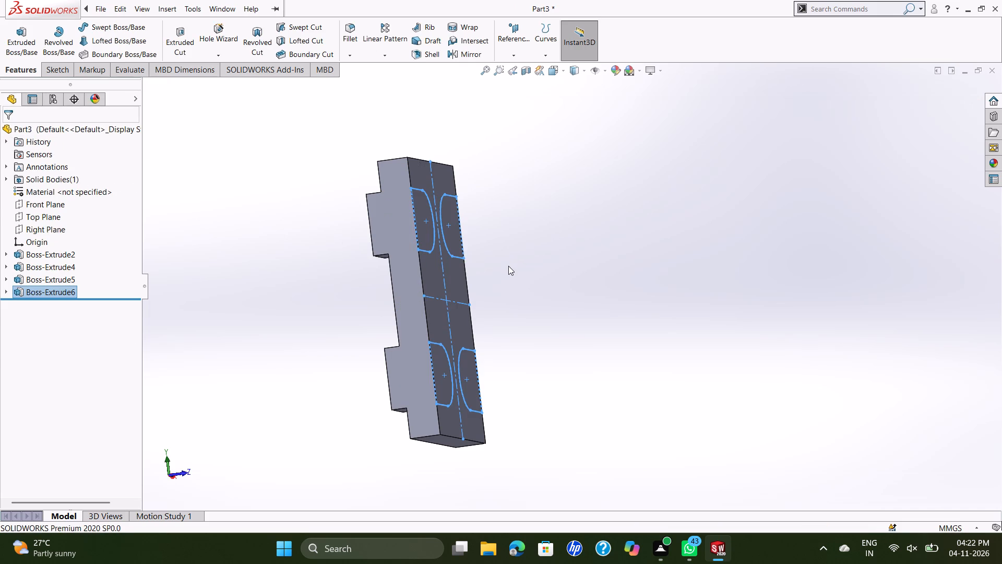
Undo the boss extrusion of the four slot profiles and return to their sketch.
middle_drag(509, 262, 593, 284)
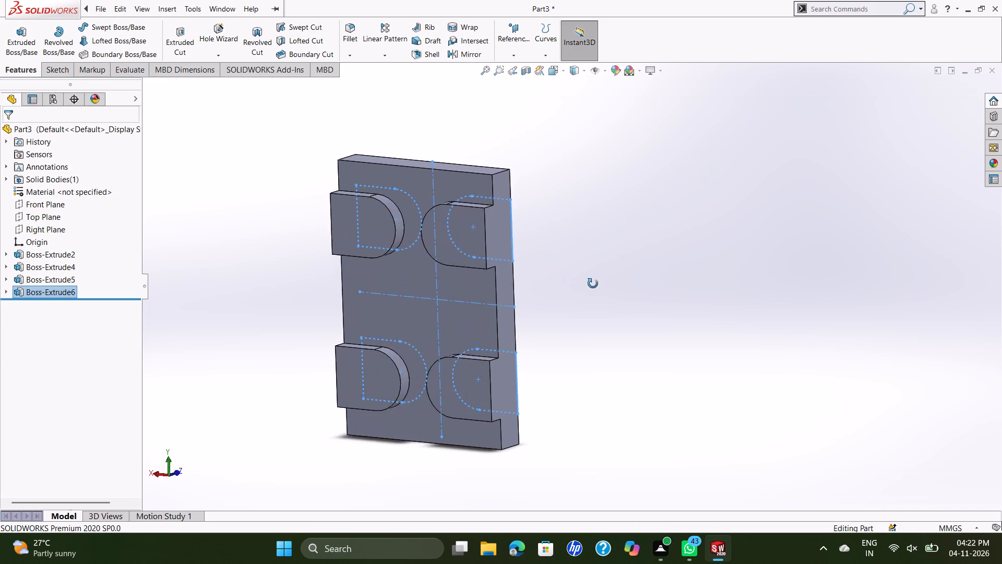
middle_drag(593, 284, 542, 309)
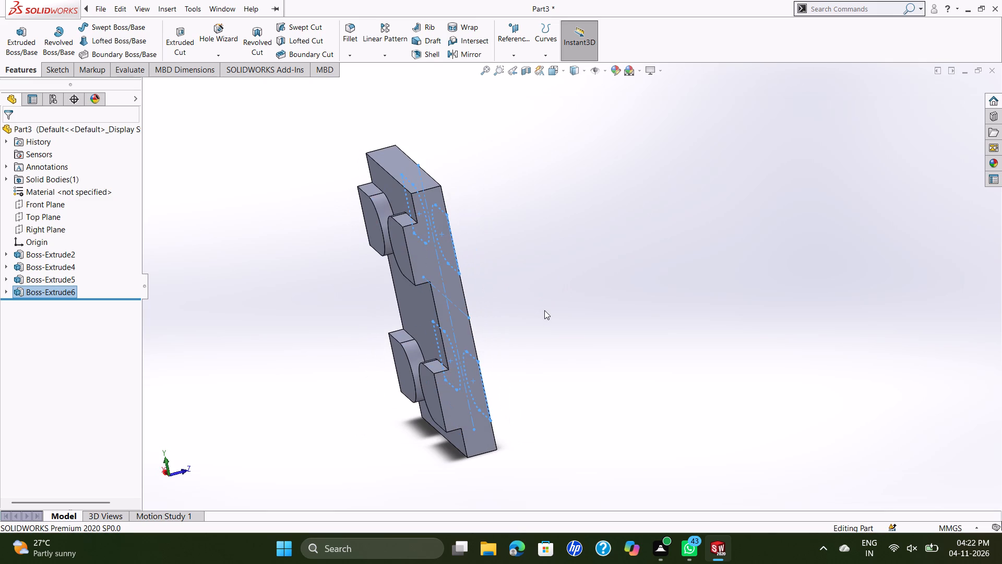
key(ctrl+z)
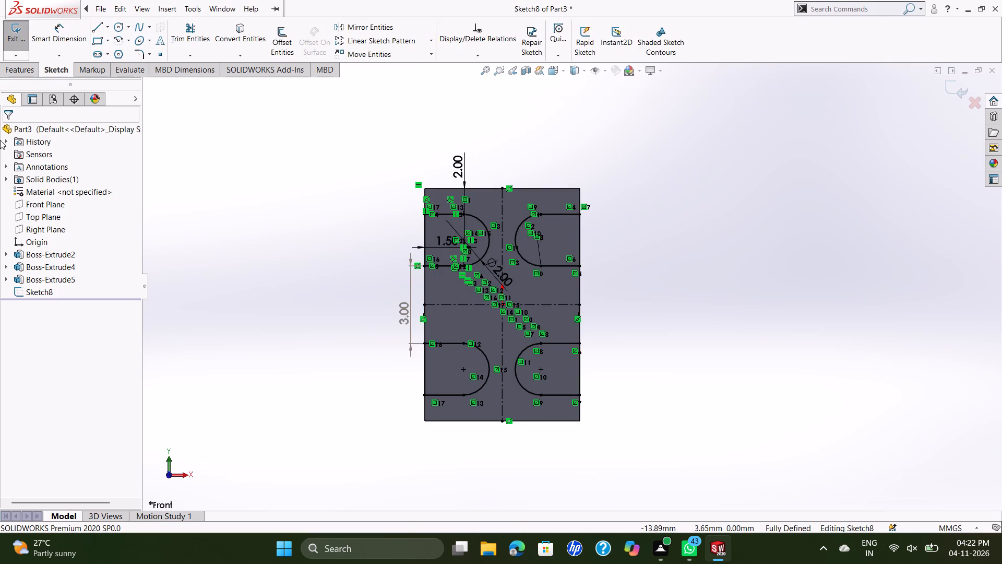
Cut-extrude the four slot profiles through the plate with a blind depth of 1.5 mm.
click(31, 69)
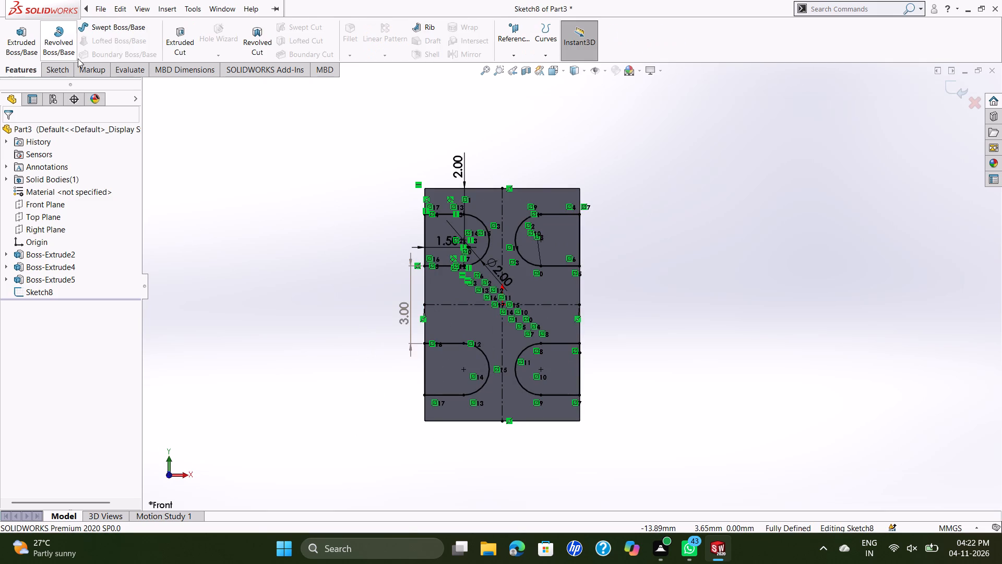
click(182, 36)
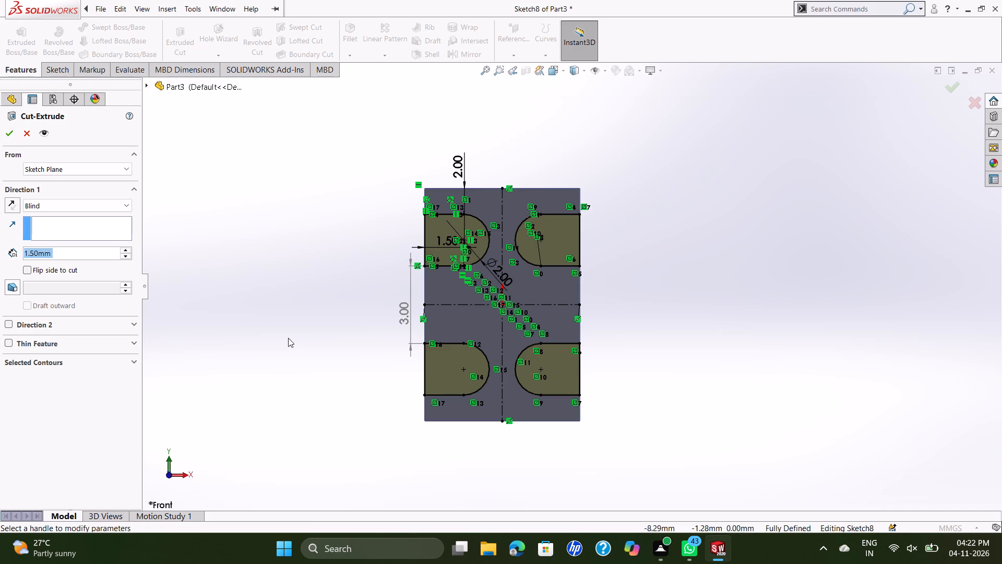
middle_drag(338, 382, 339, 382)
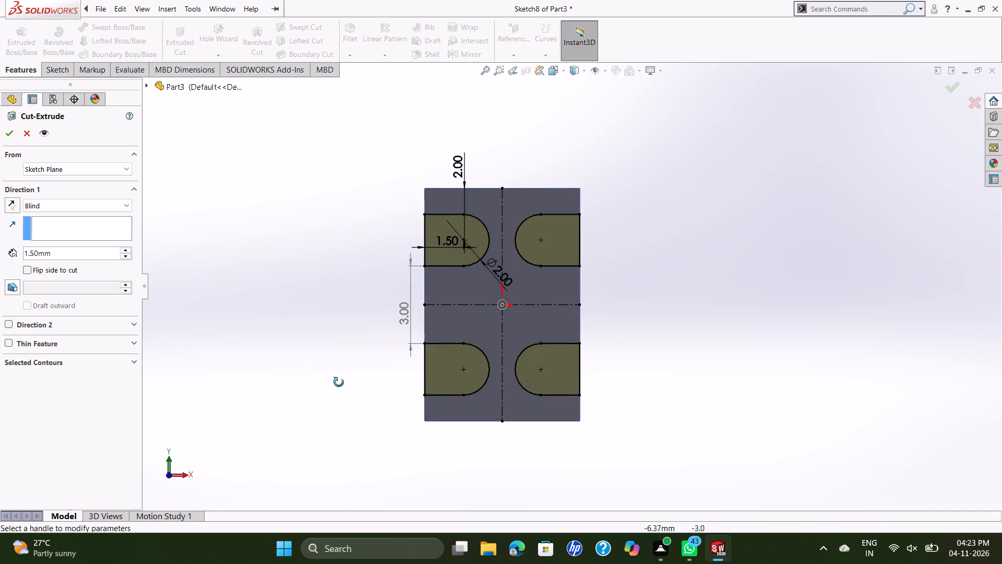
middle_drag(339, 382, 426, 401)
click(10, 137)
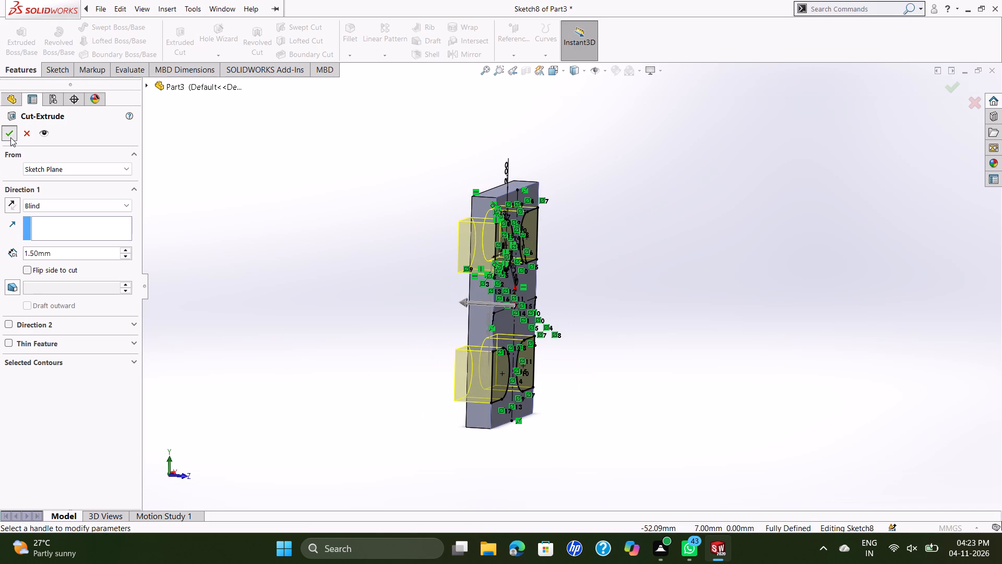
Examine the slotted plate from several angles, including the back, front, left and isometric views.
middle_drag(589, 265, 551, 283)
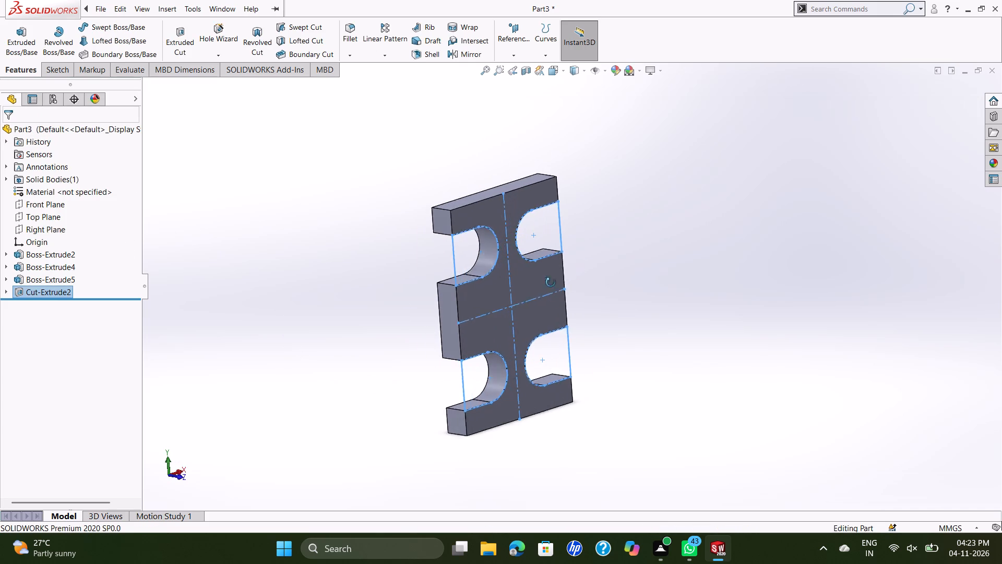
middle_drag(551, 283, 506, 279)
click(673, 200)
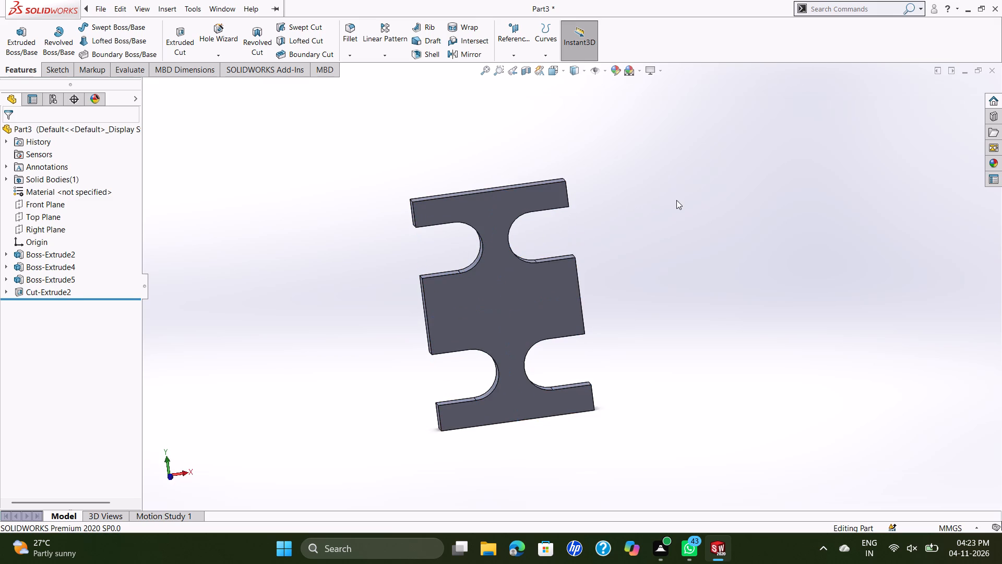
middle_drag(697, 204, 695, 296)
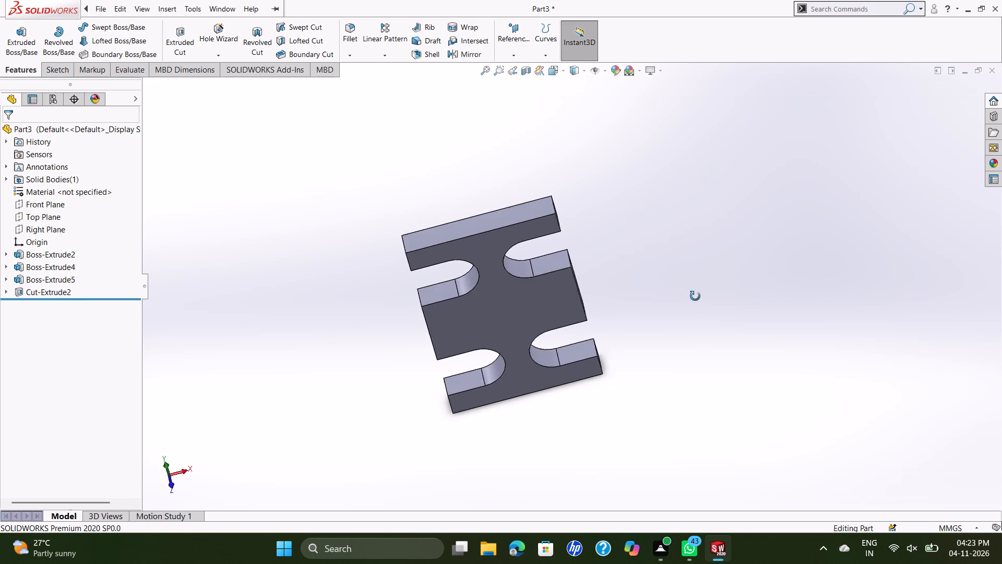
middle_drag(695, 296, 719, 222)
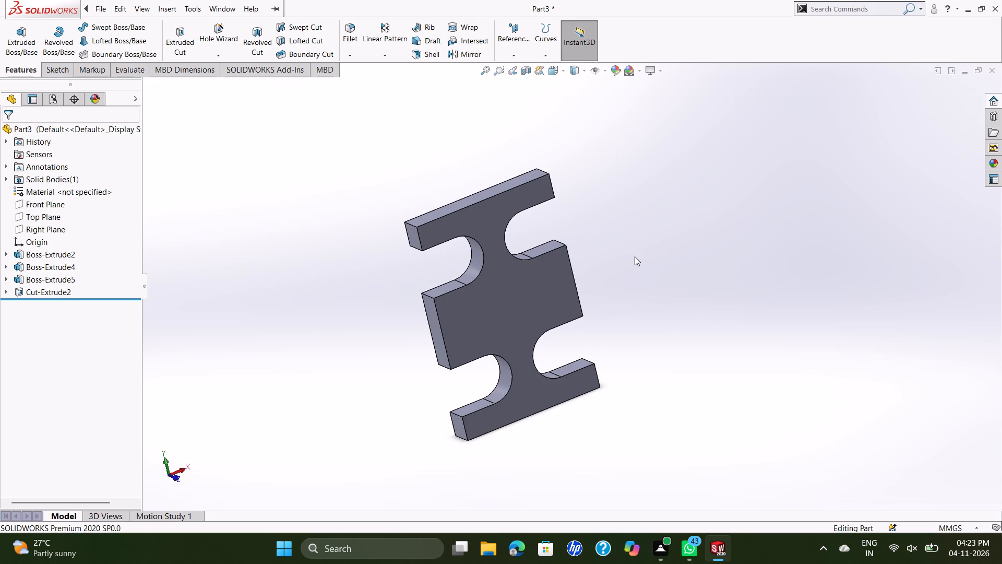
key(ctrl+2)
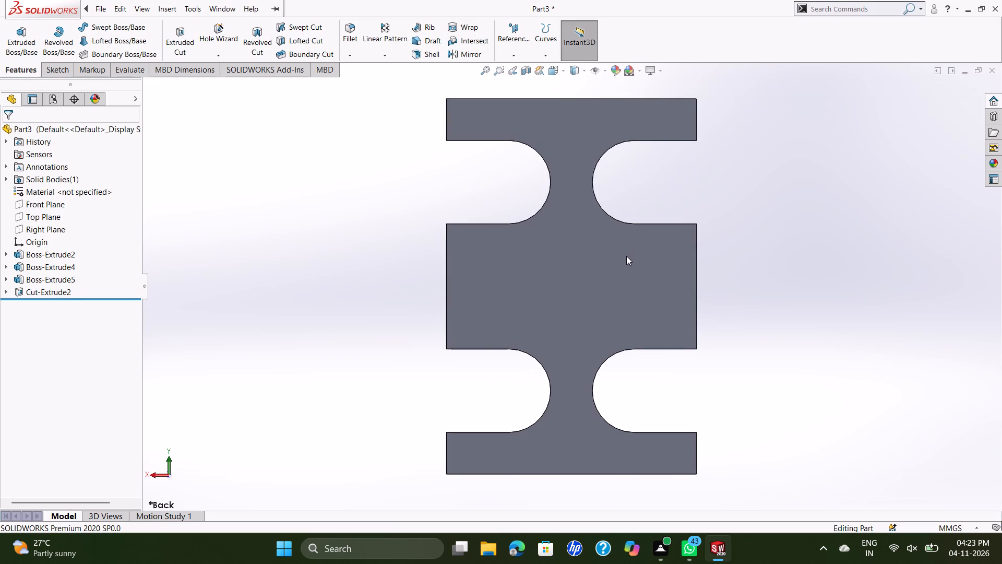
key(ctrl+2)
key(ctrl+1)
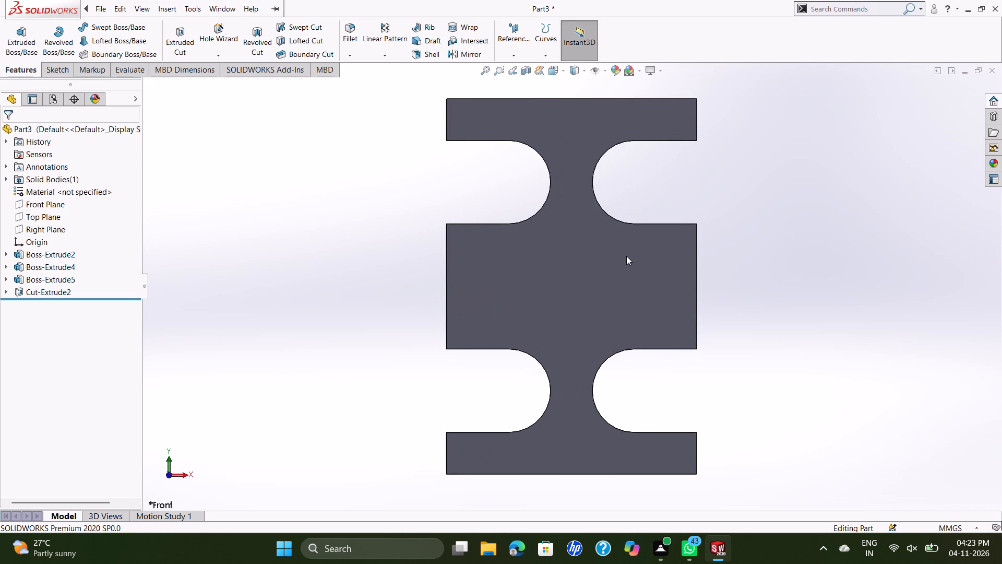
key(ctrl+3)
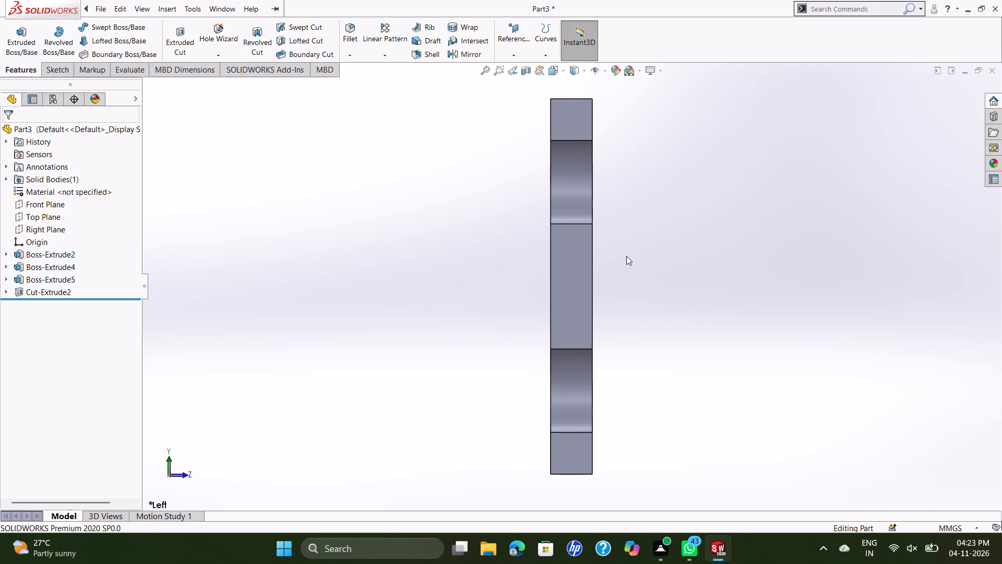
key(ctrl+7)
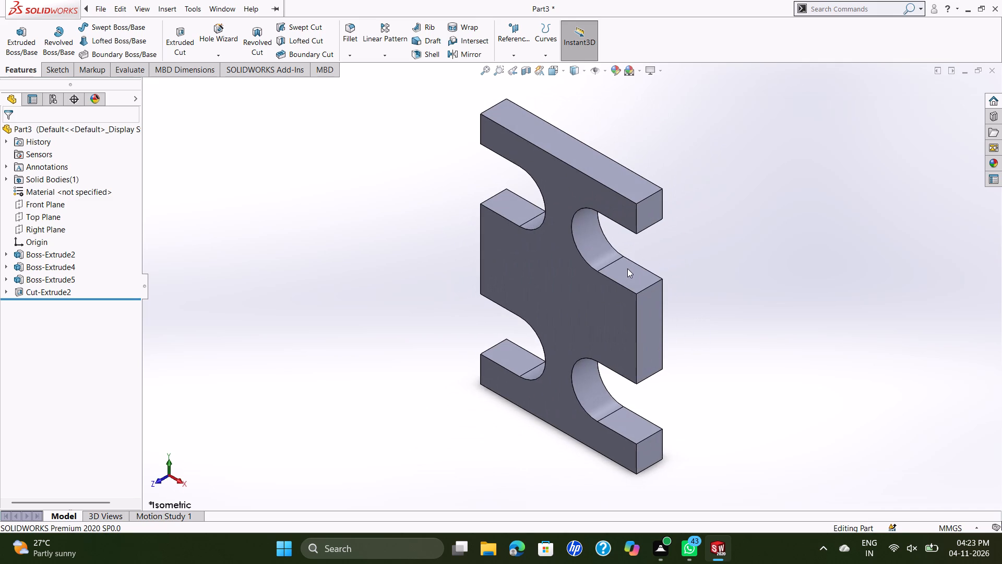
Select the plate's front face.
click(544, 284)
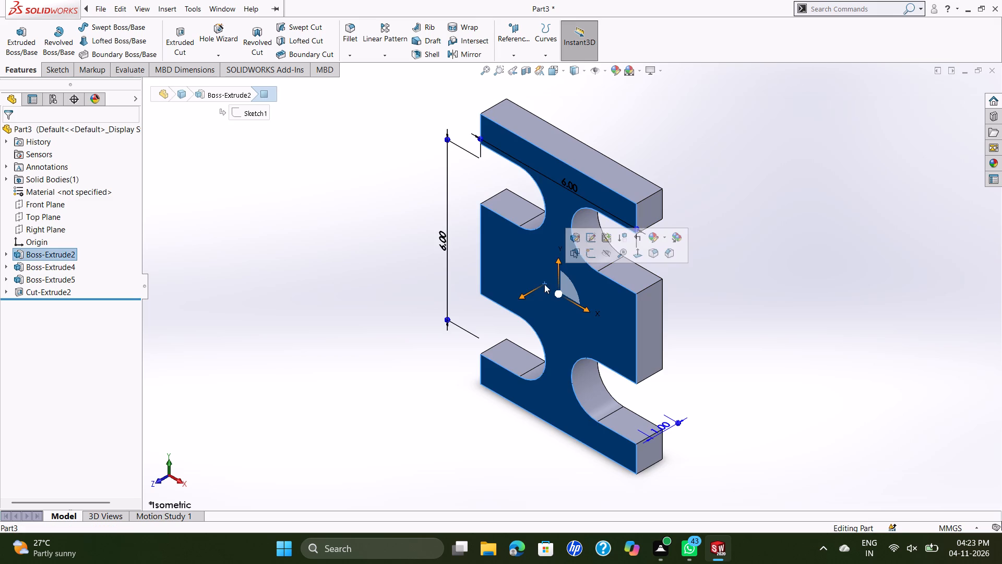
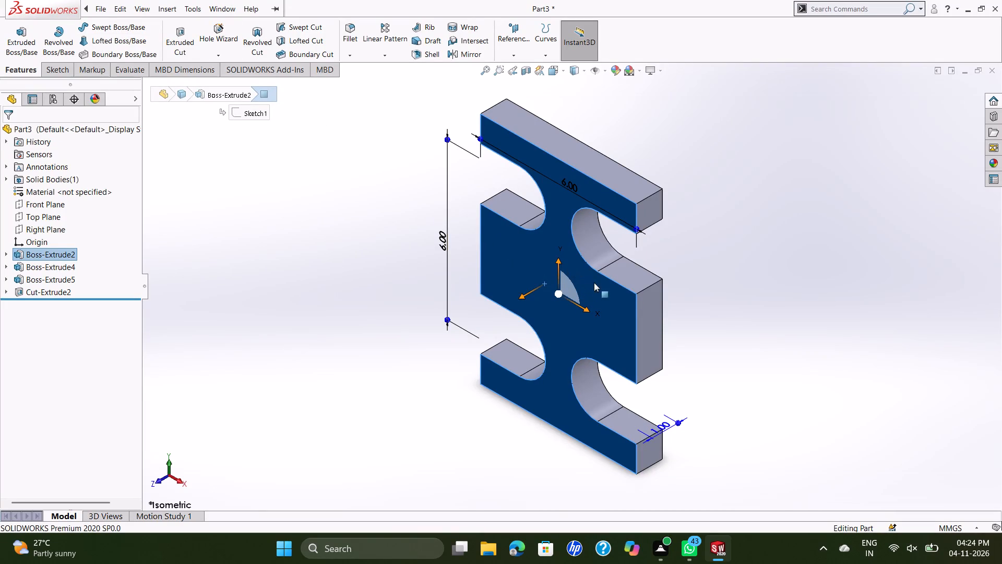
Examine the slotted plate from several angles, including the front and isometric views.
middle_drag(656, 281, 819, 343)
middle_drag(808, 251, 791, 190)
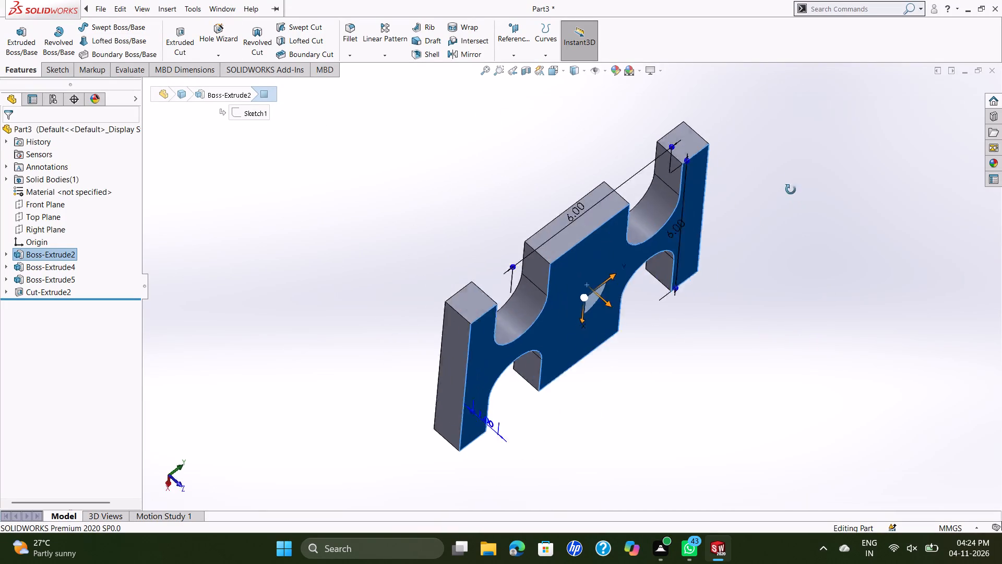
middle_drag(791, 190, 761, 160)
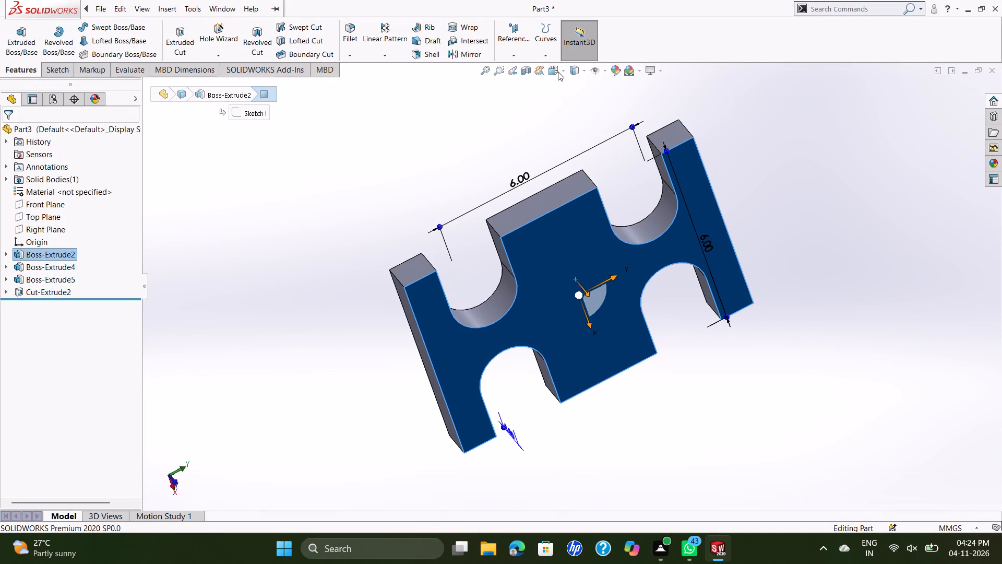
click(574, 73)
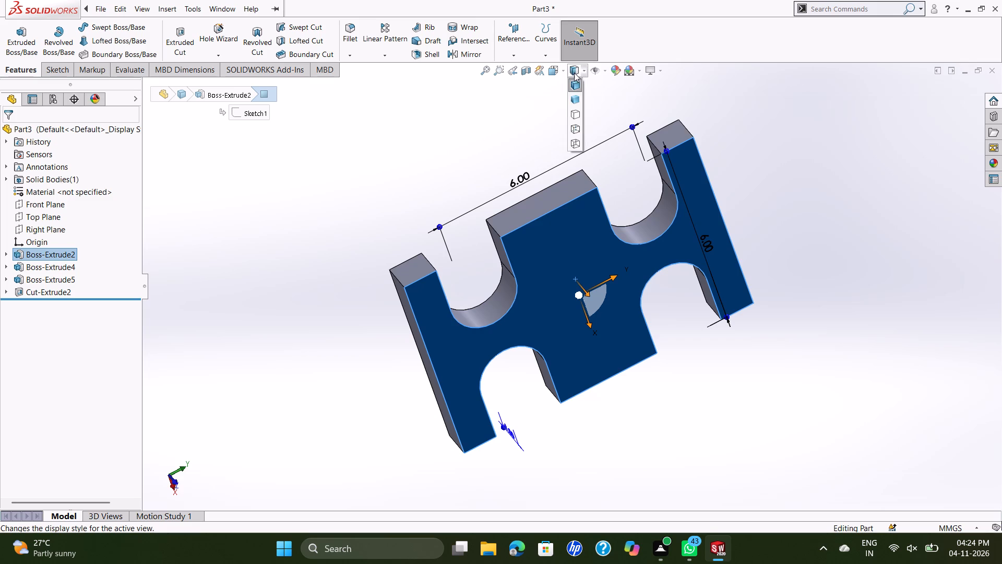
click(574, 73)
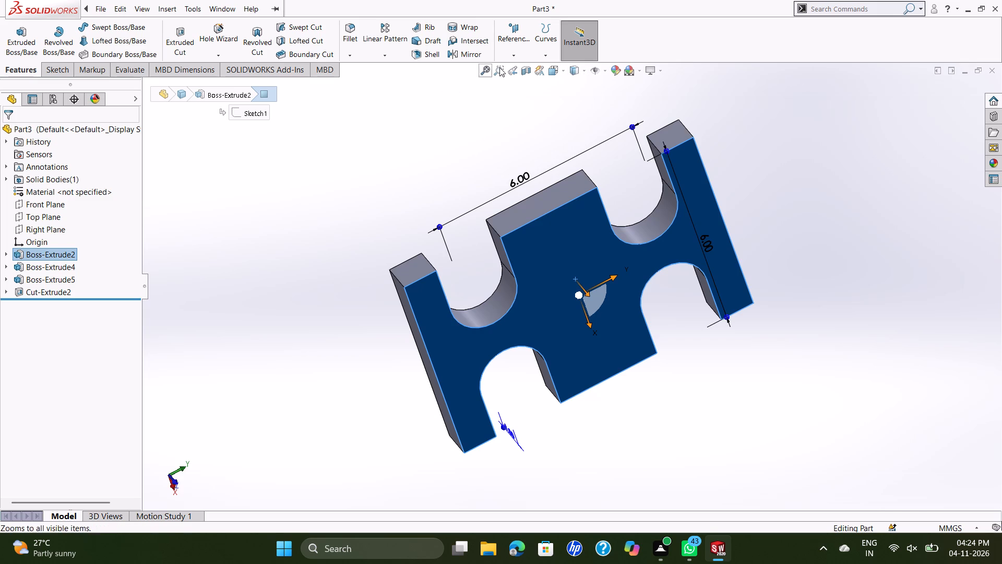
click(524, 69)
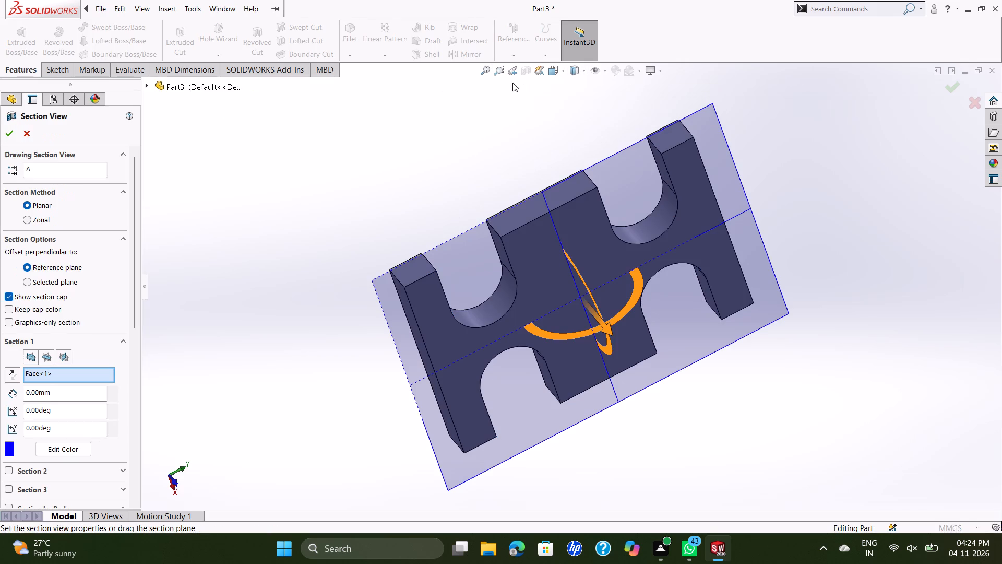
key(Escape)
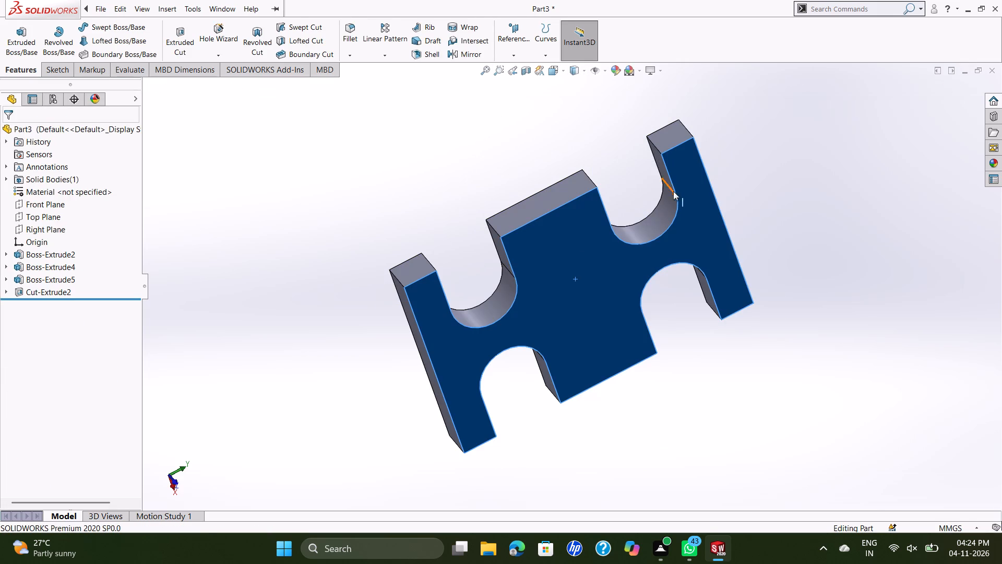
middle_drag(675, 190, 601, 361)
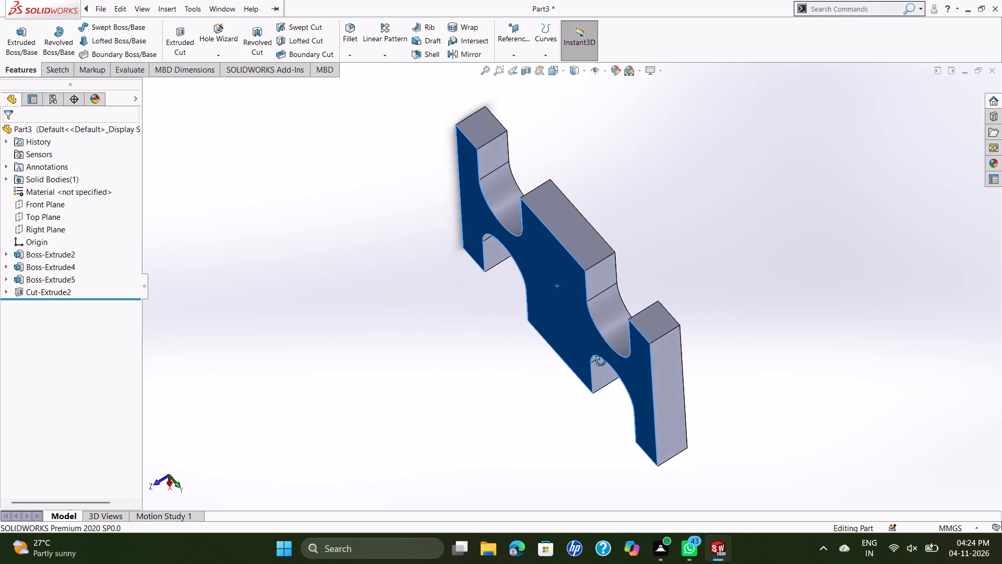
middle_drag(601, 361, 602, 119)
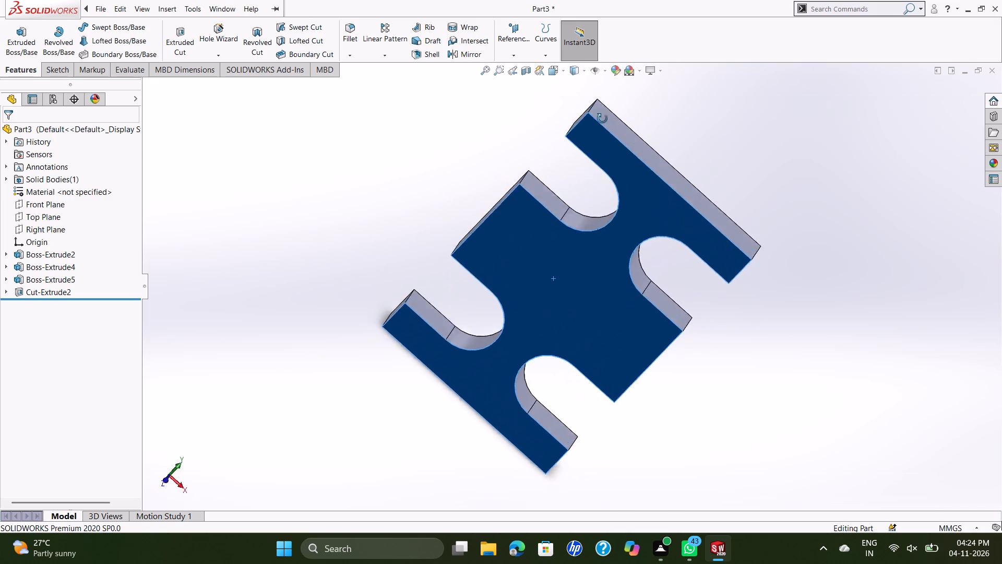
middle_drag(602, 119, 576, 72)
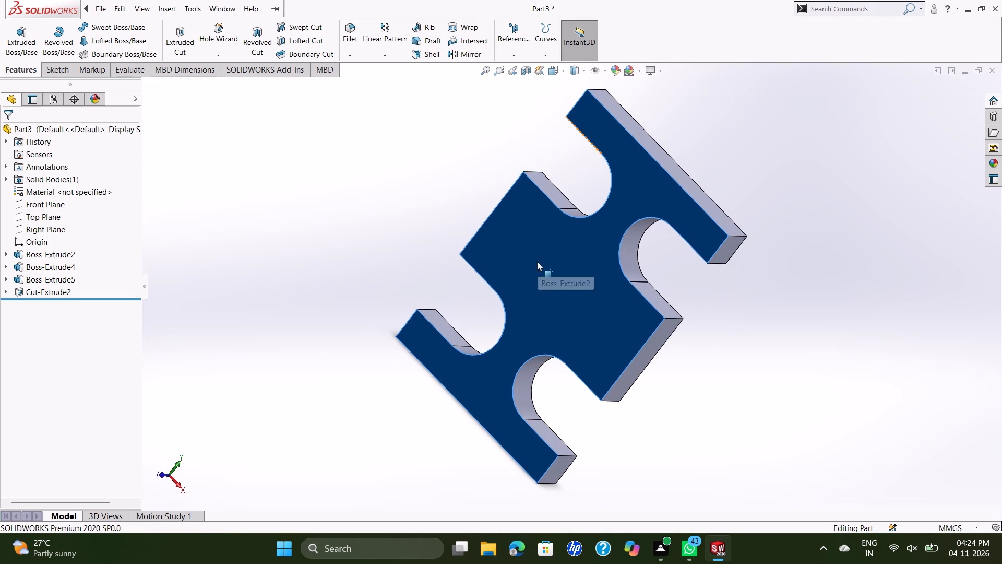
key(ctrl+8)
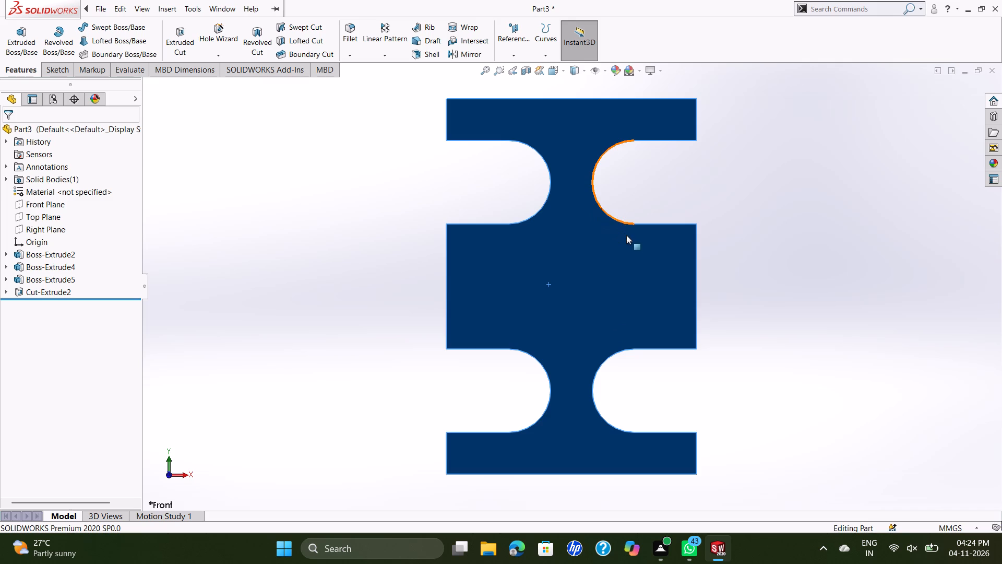
key(7)
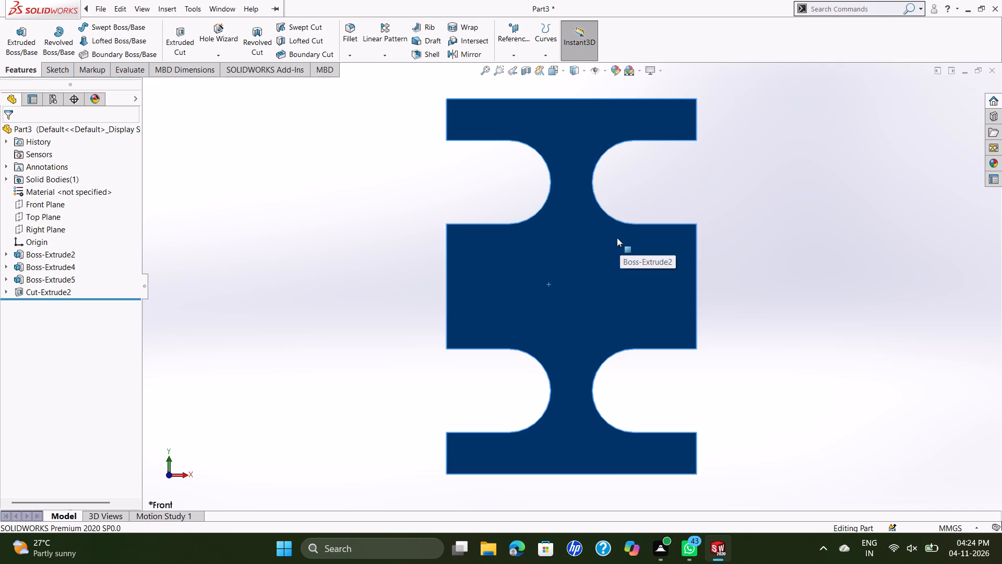
key(ctrl+7)
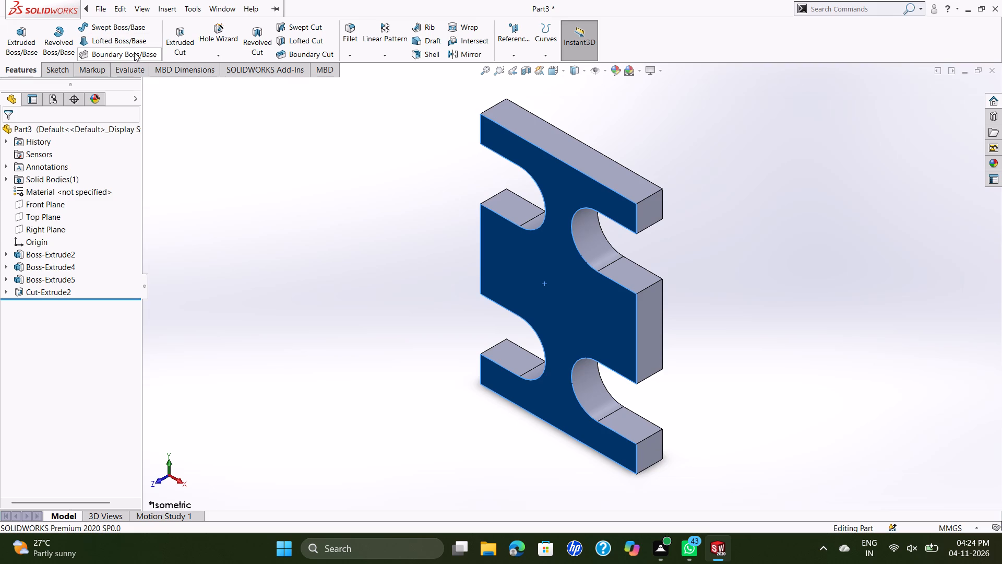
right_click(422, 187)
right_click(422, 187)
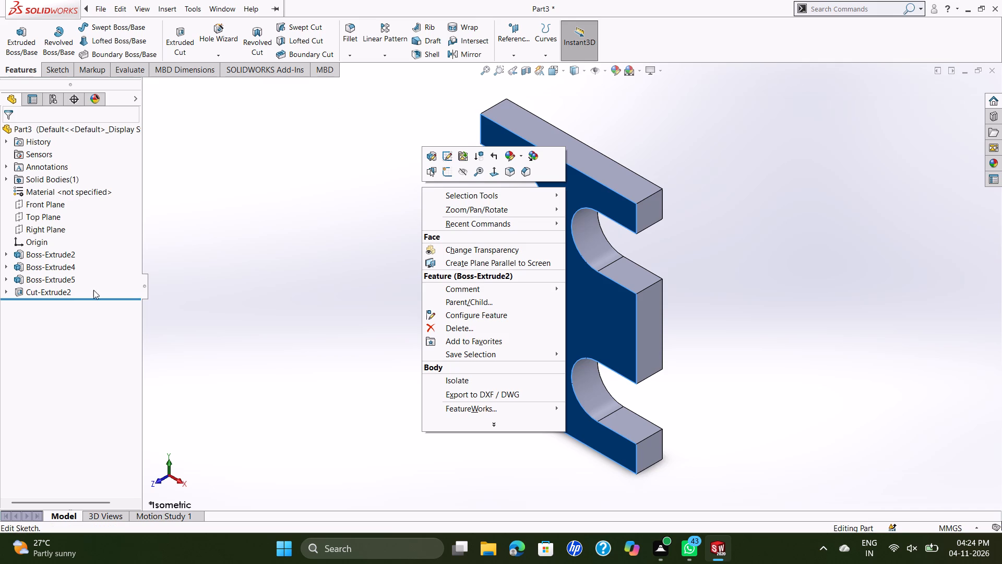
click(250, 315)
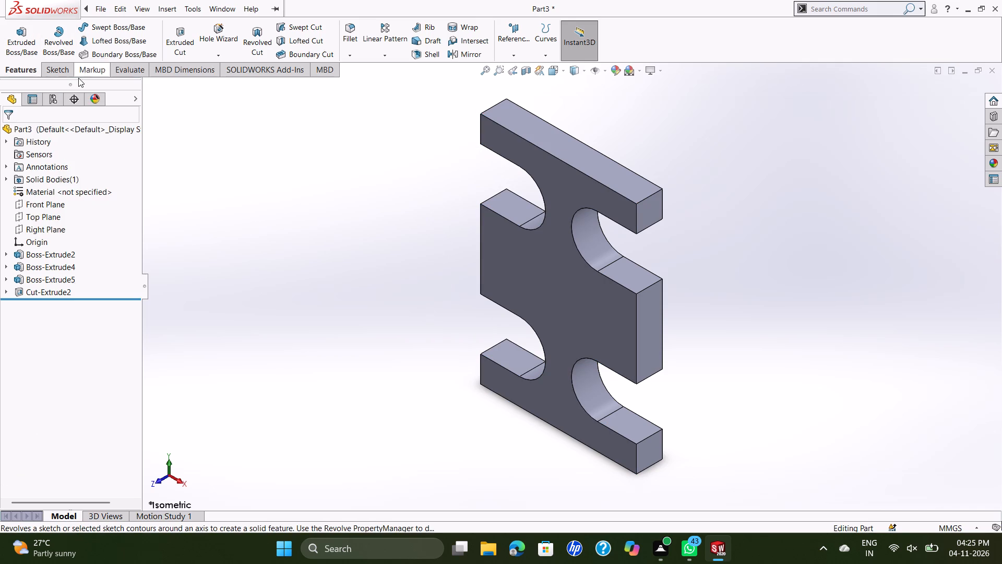
Start a sketch on the plate's front face and draw a horizontal midpoint line centred on the origin with a 1.5 mm half-length.
click(519, 276)
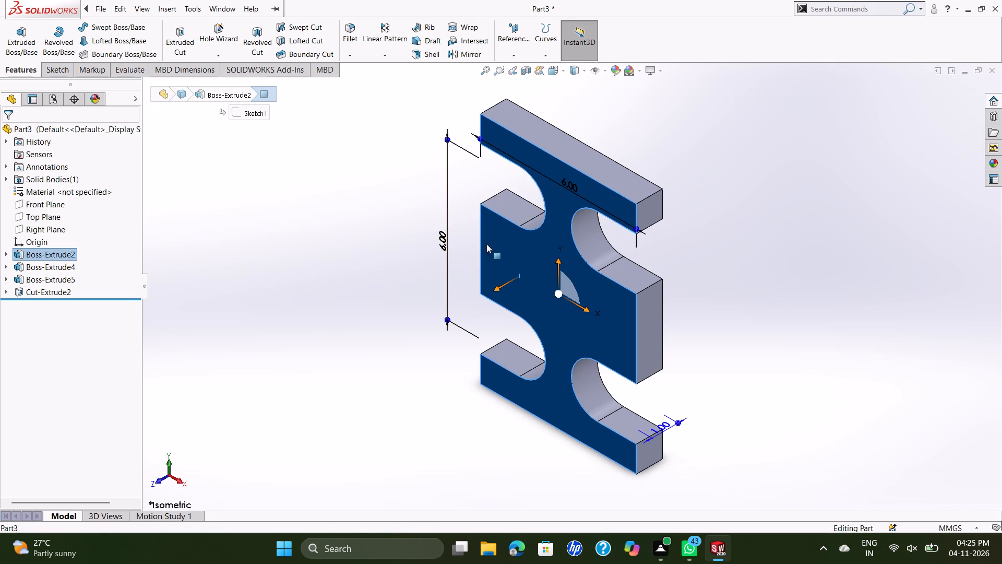
right_click(532, 268)
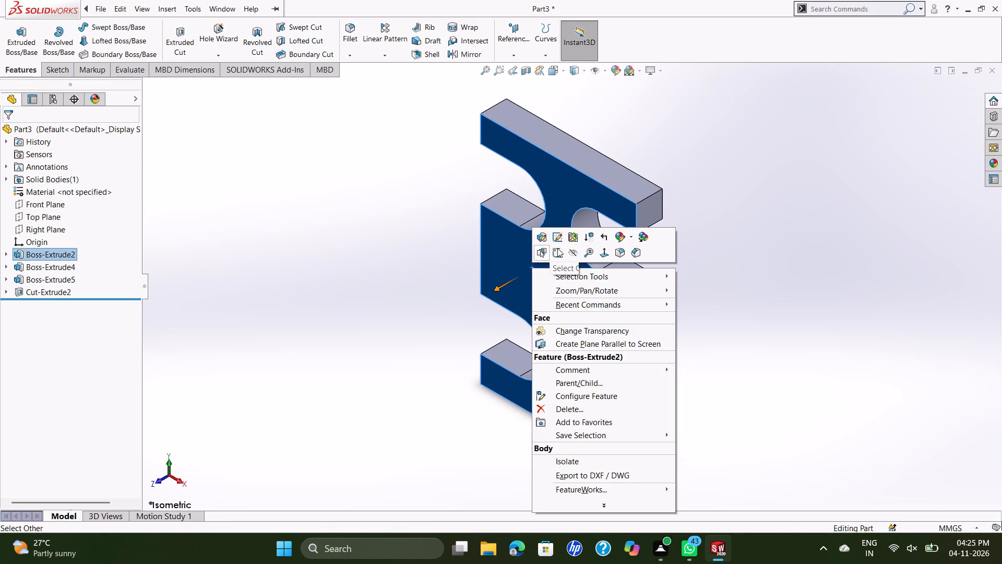
click(557, 248)
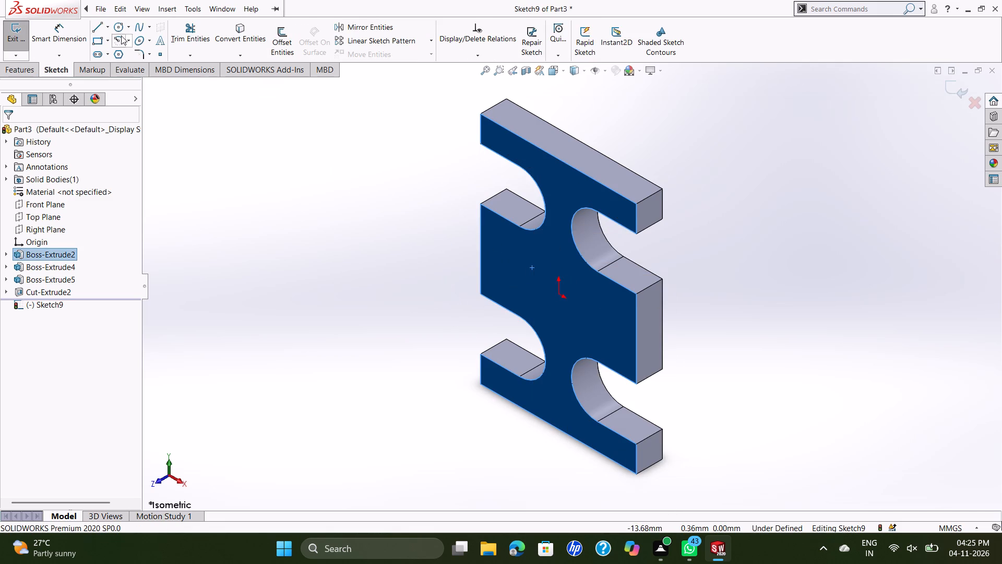
click(104, 26)
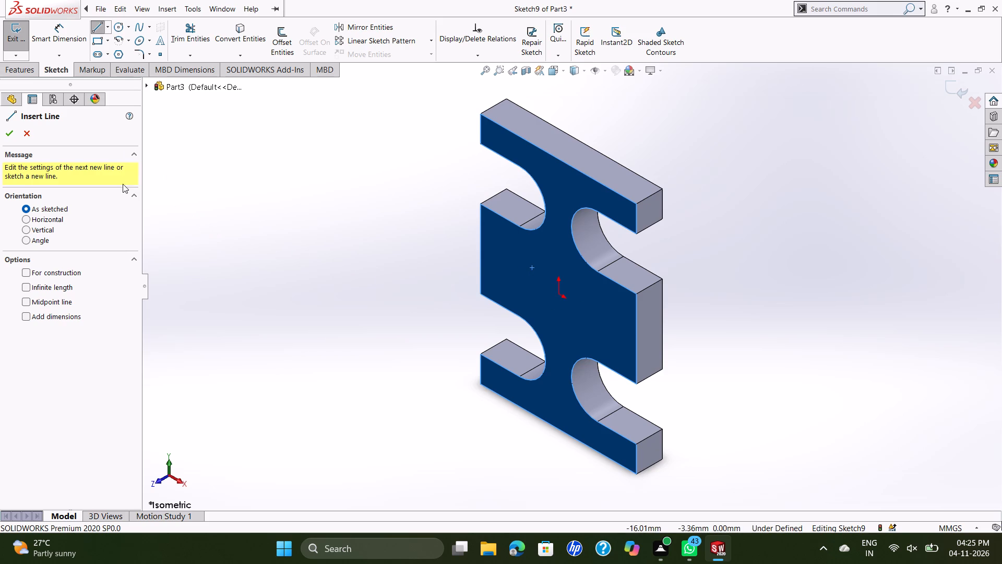
click(28, 298)
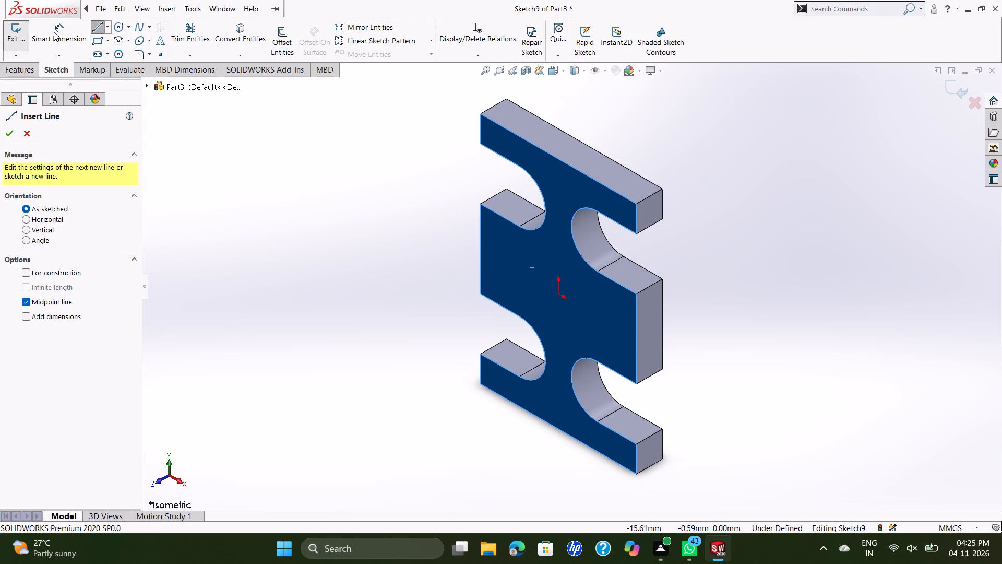
click(557, 293)
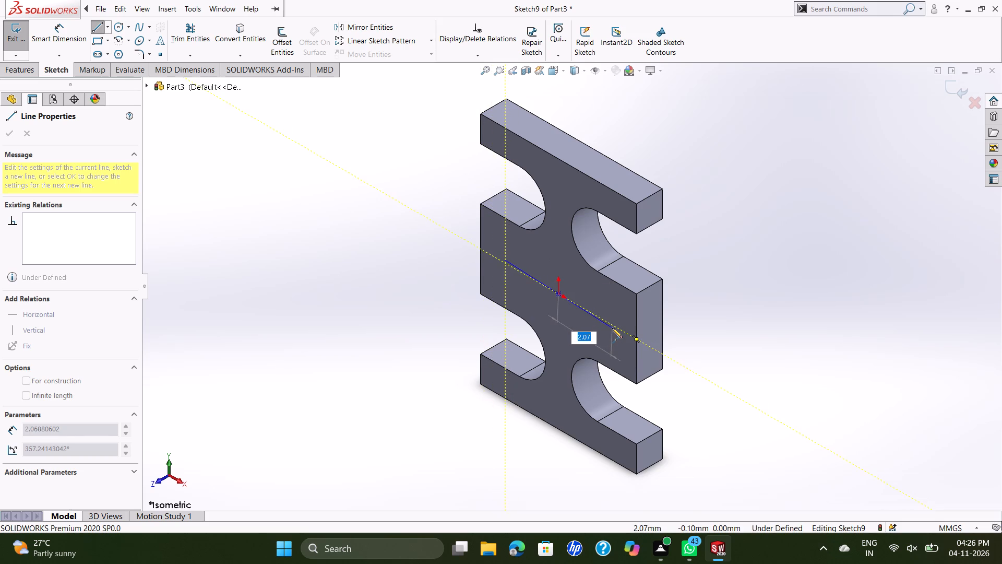
text(1.)
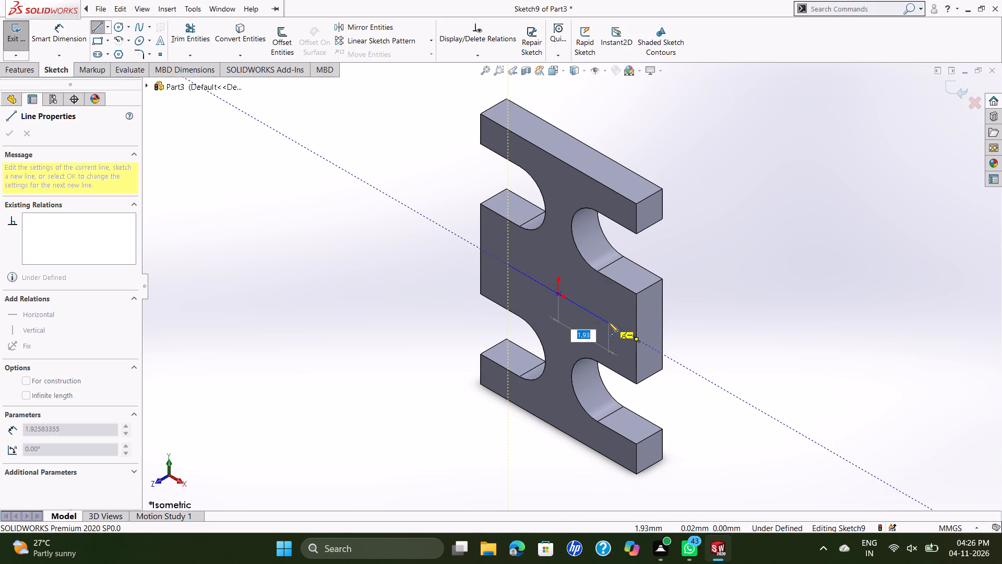
key(1)
text(.5)
key(Return)
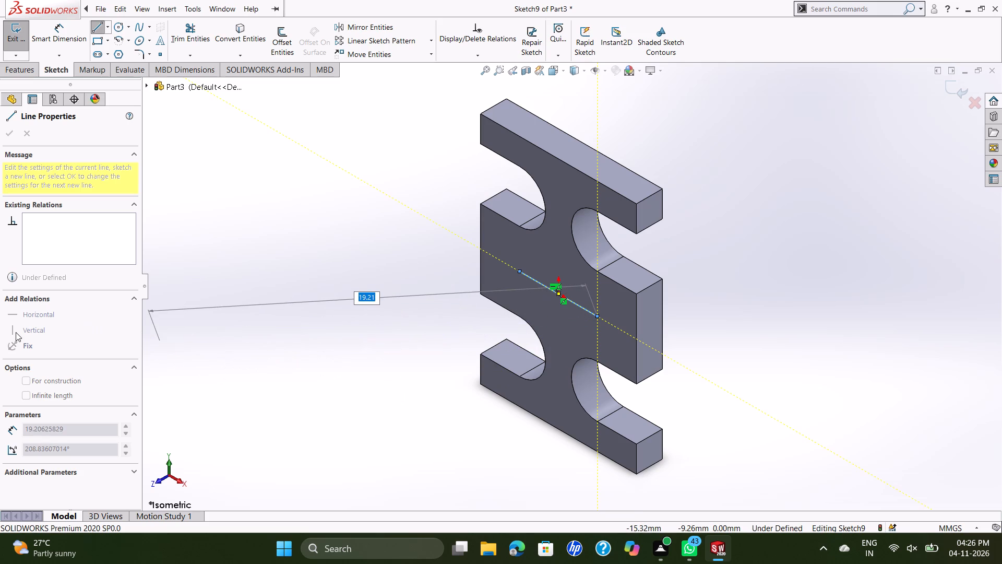
Complete a closed rectangle below the horizontal line, with 1 mm vertical sides and a parallel bottom line.
click(28, 328)
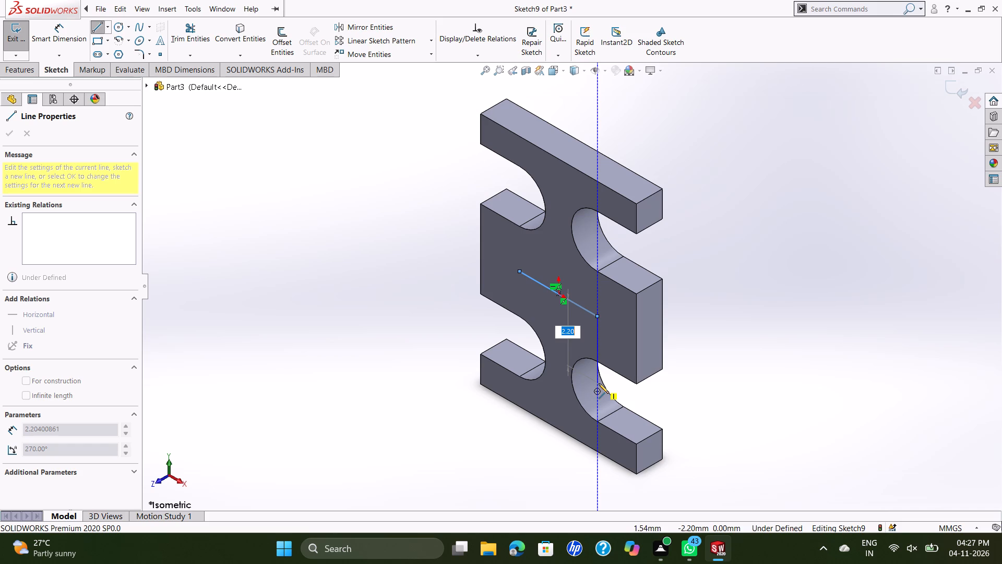
key(1)
key(Return)
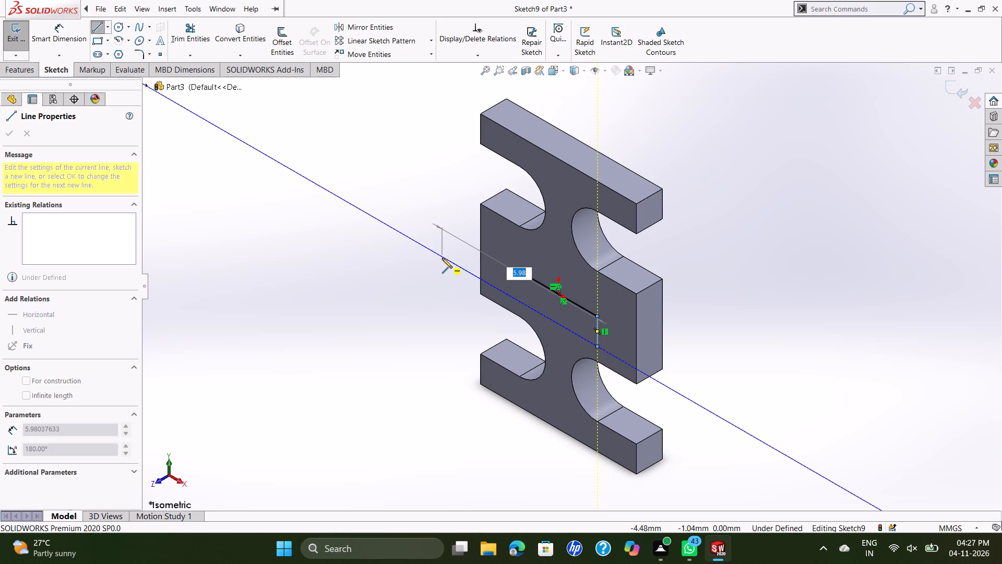
click(519, 300)
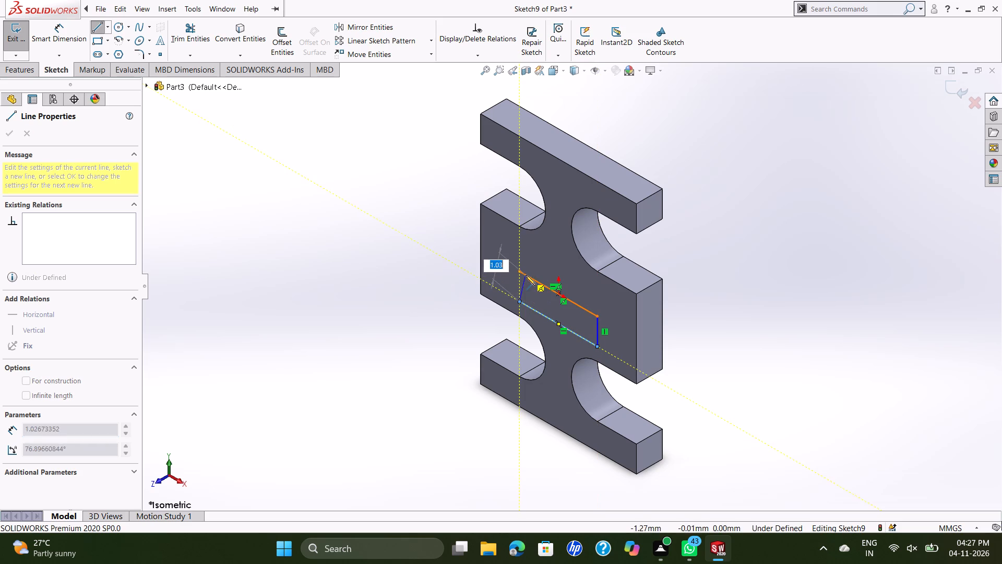
click(519, 272)
key(grave)
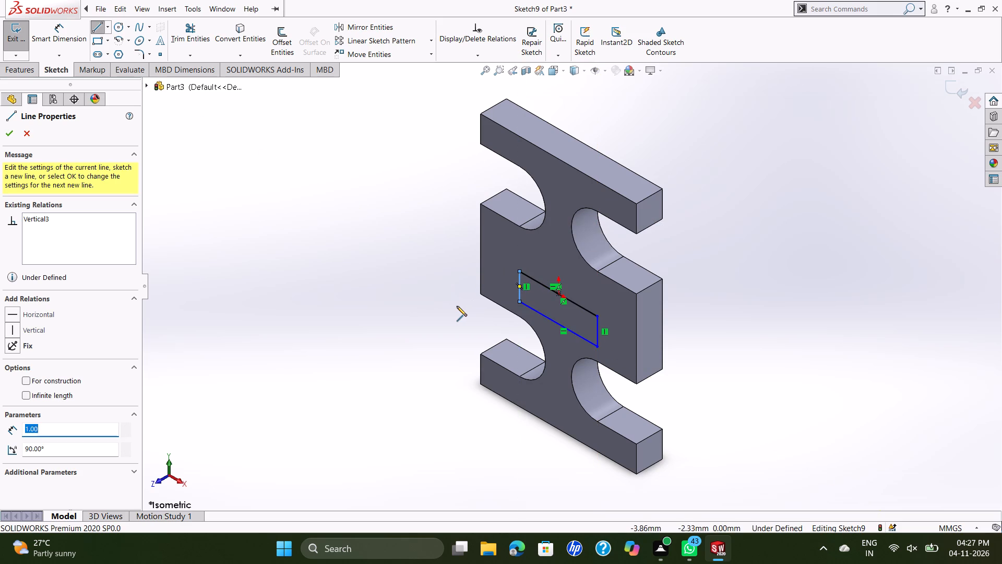
key(Escape)
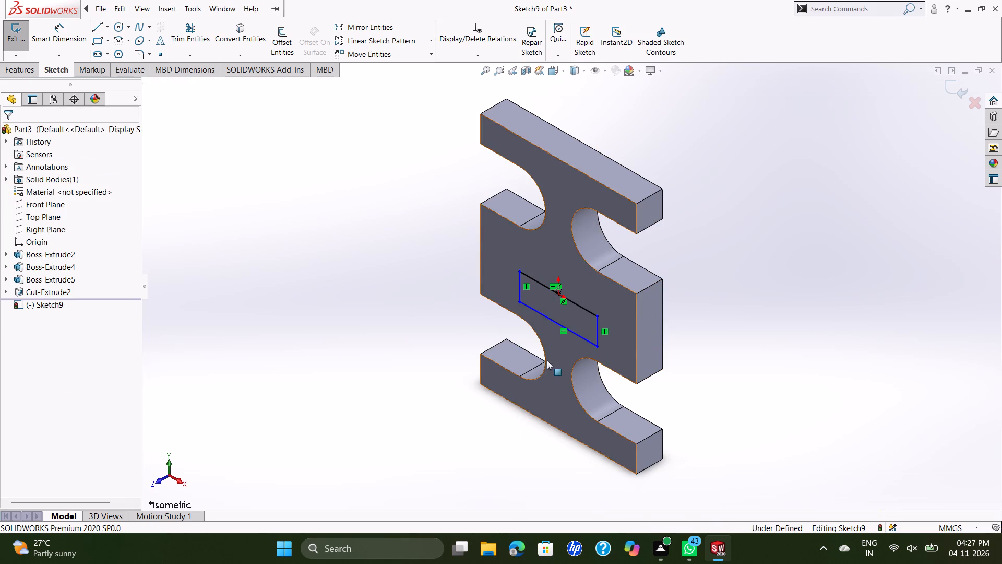
Add a 1 mm dimension between the rectangle's top and bottom lines.
click(59, 29)
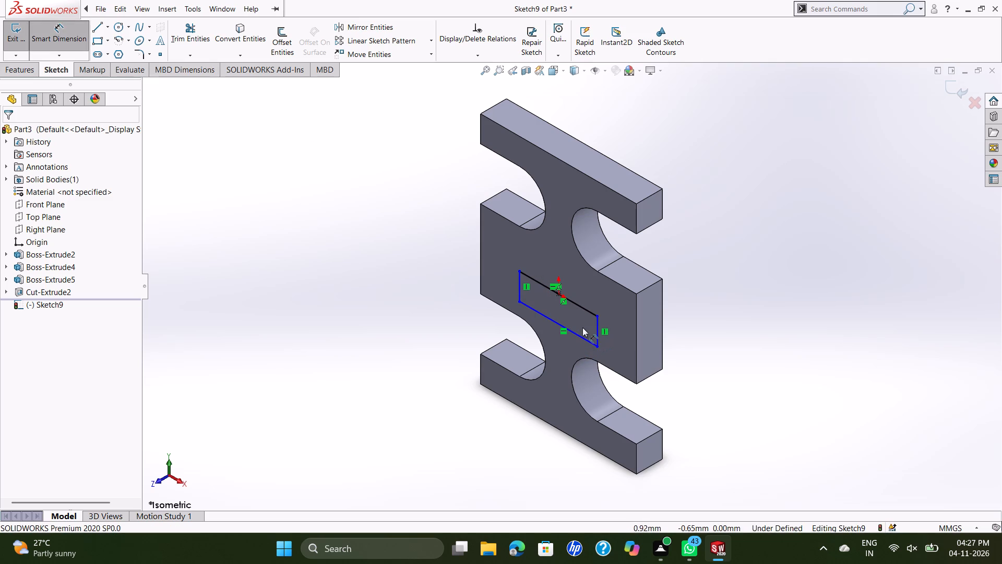
click(584, 338)
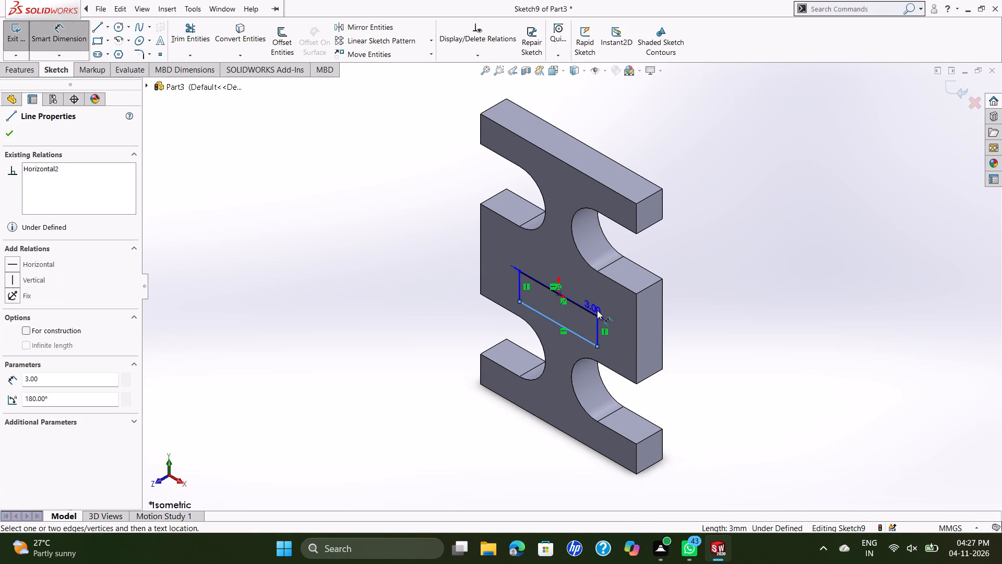
click(583, 307)
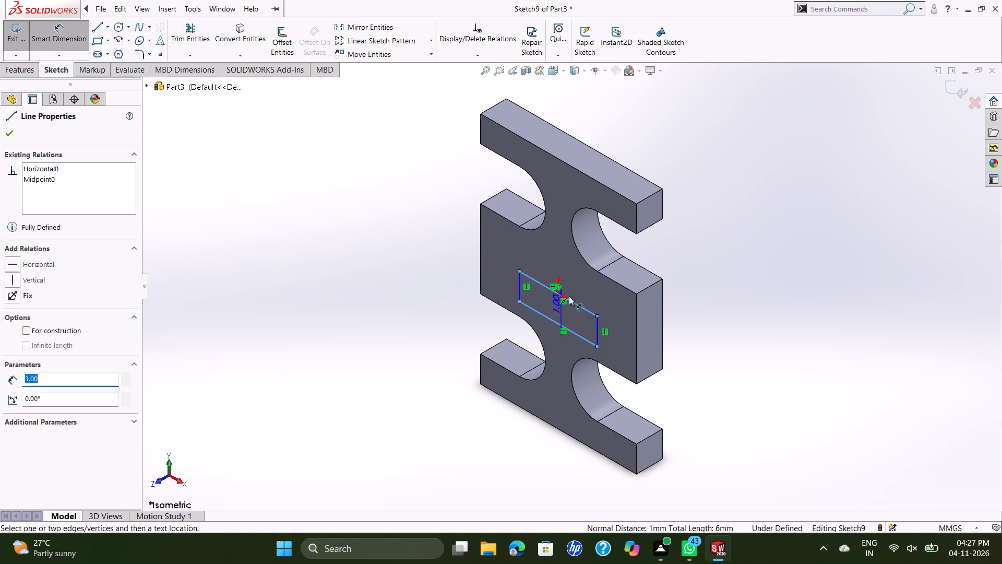
click(444, 225)
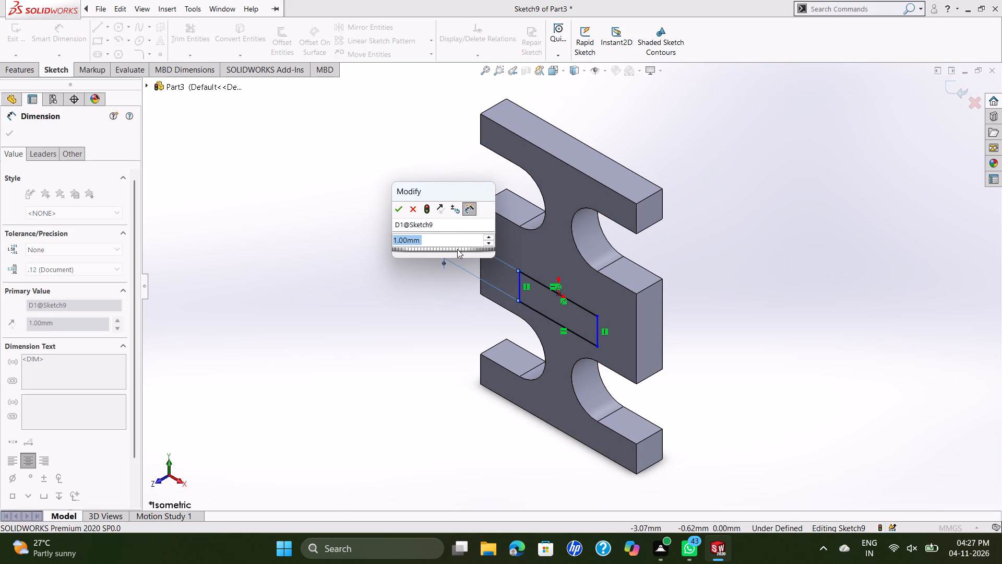
click(399, 213)
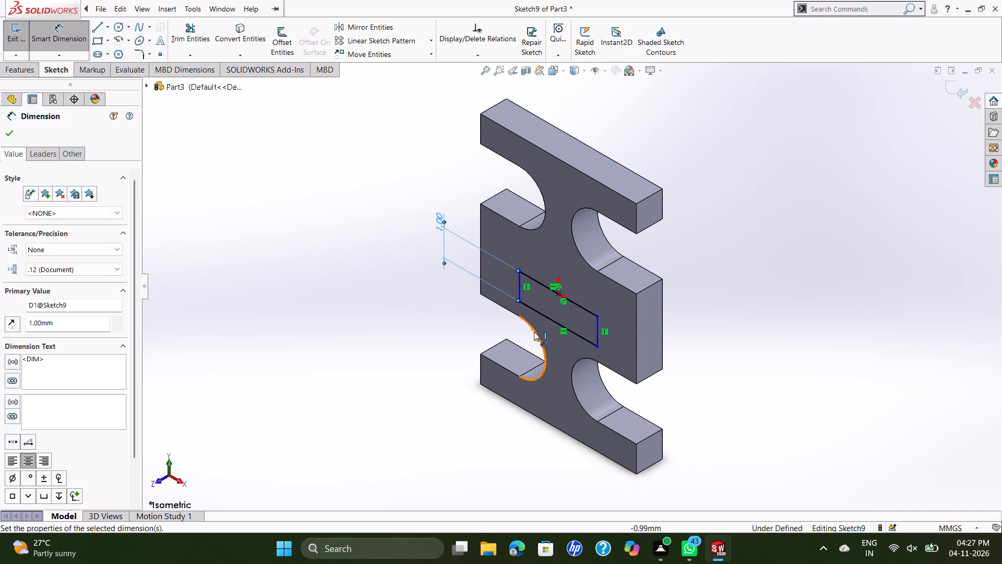
Add a 3 mm dimension between the rectangle's two vertical sides.
click(518, 297)
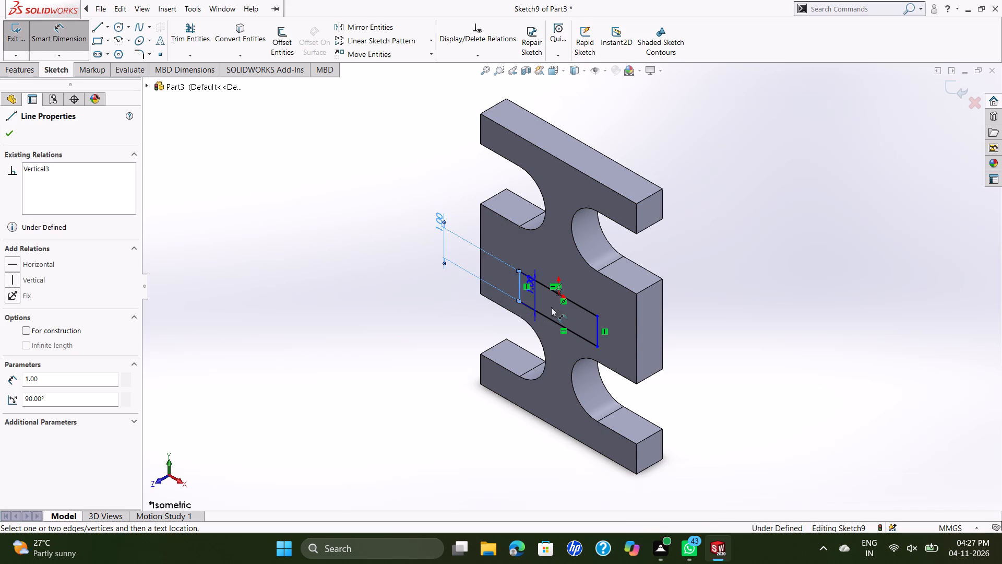
click(597, 326)
click(580, 260)
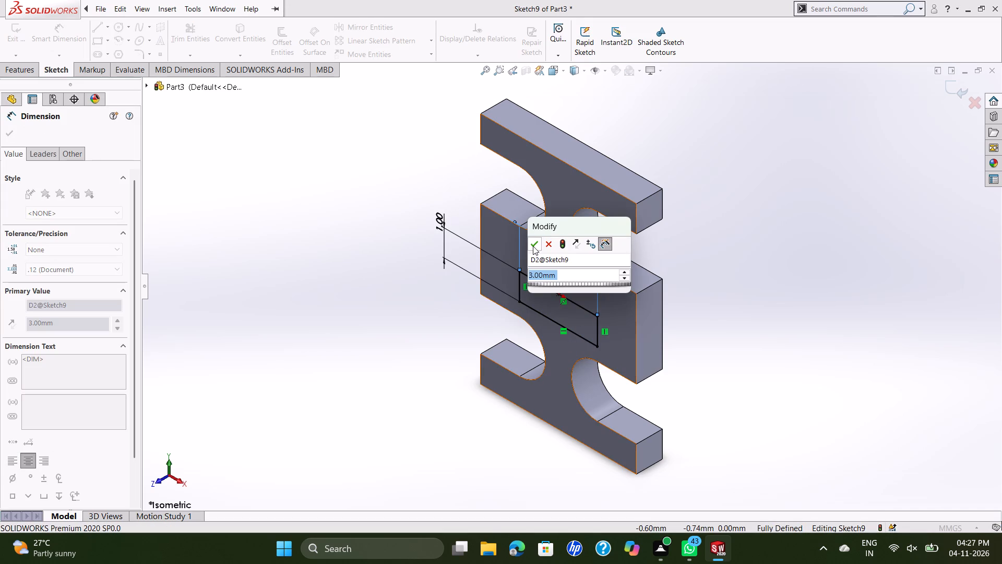
click(535, 243)
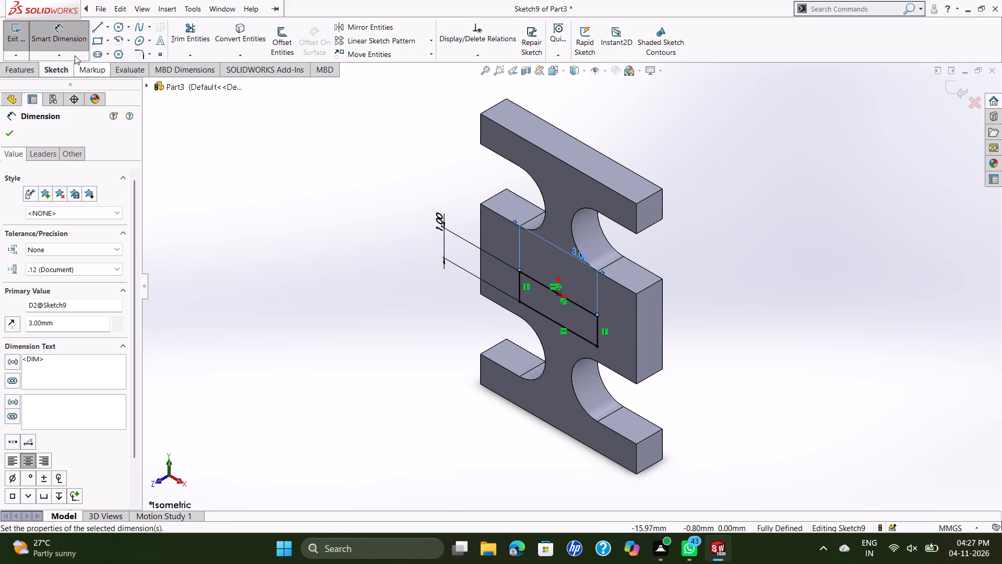
Extrude the rectangle 4 mm outward from the plate's front face as a blind boss merged with the plate.
click(19, 72)
click(39, 44)
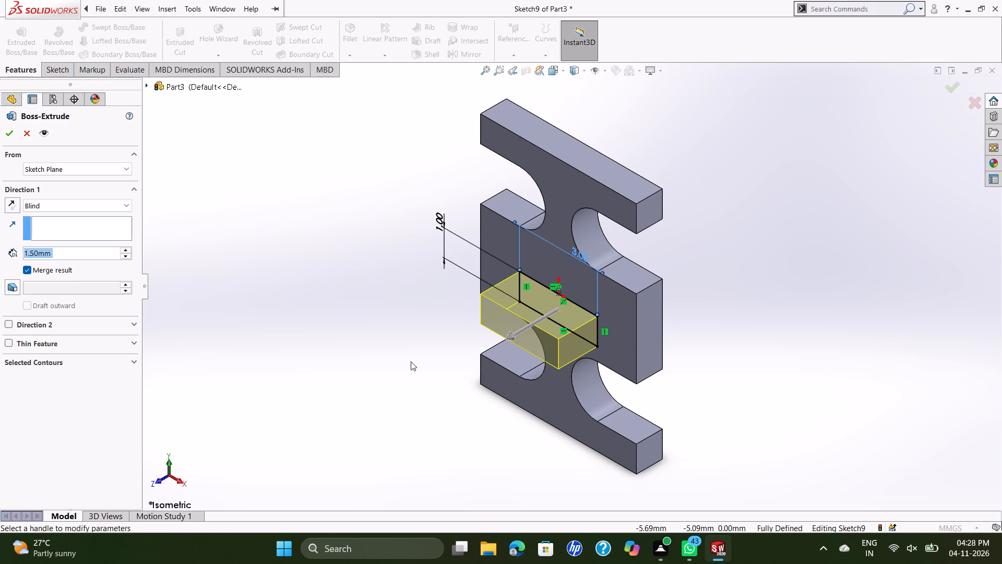
key(4)
key(Return)
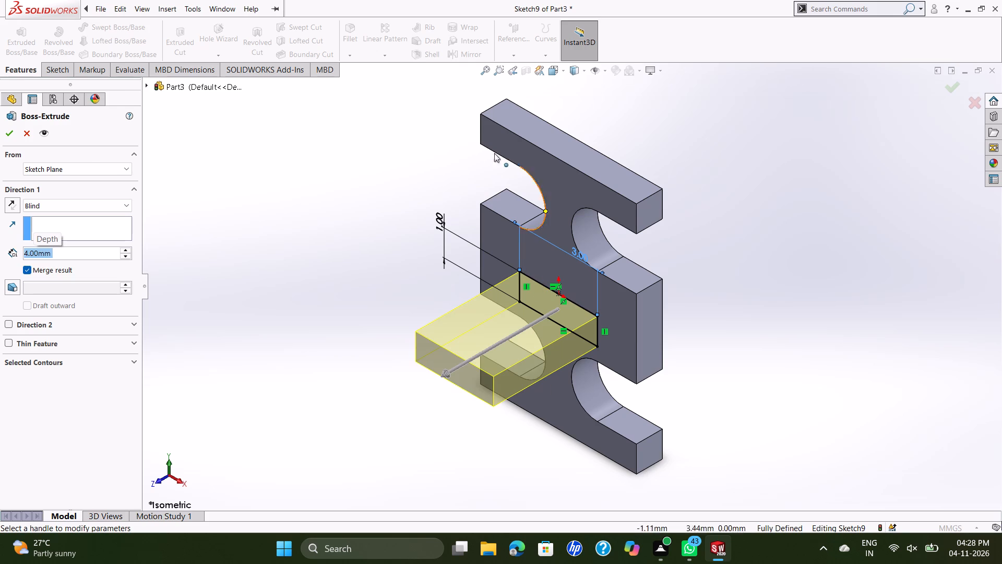
click(5, 133)
click(10, 128)
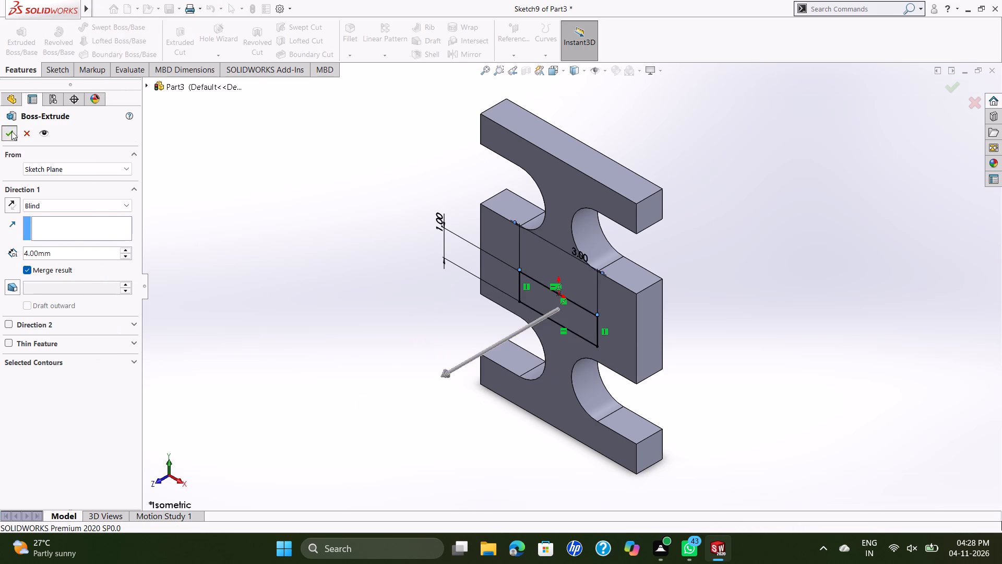
Fillet the vertical edge where the block's +X side meets the plate with a 0.5 mm radius.
click(351, 35)
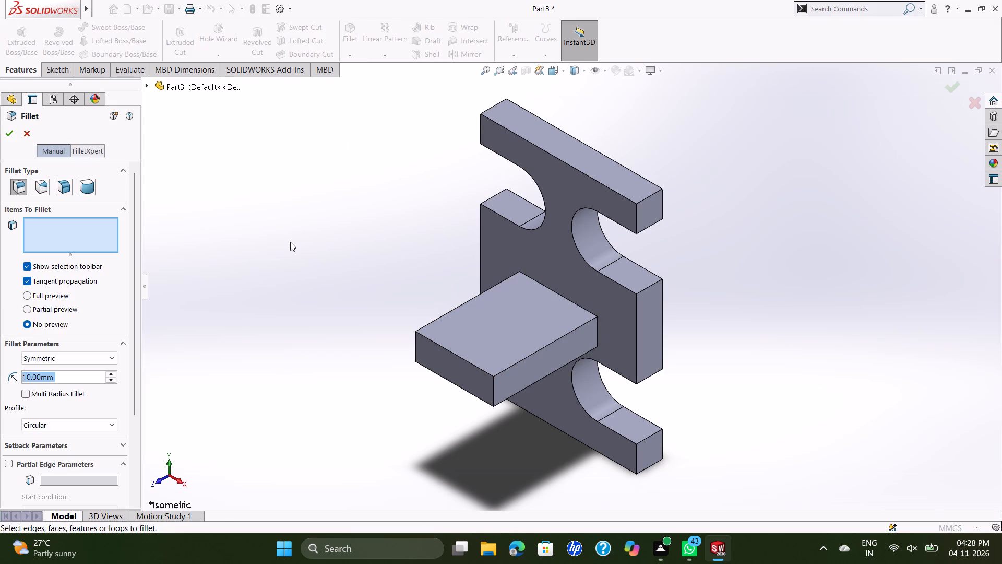
click(598, 324)
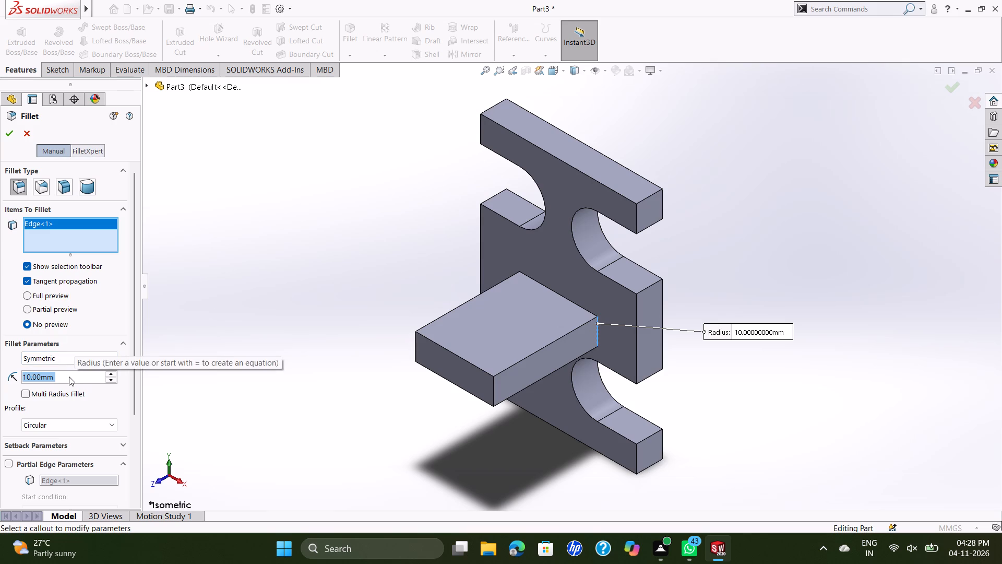
text(0.5)
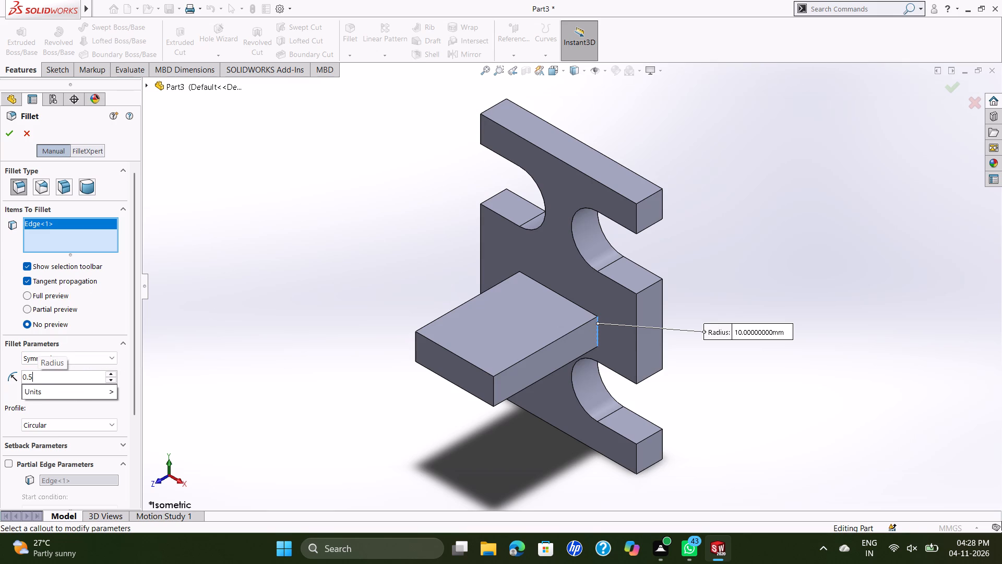
key(Return)
key(Return)
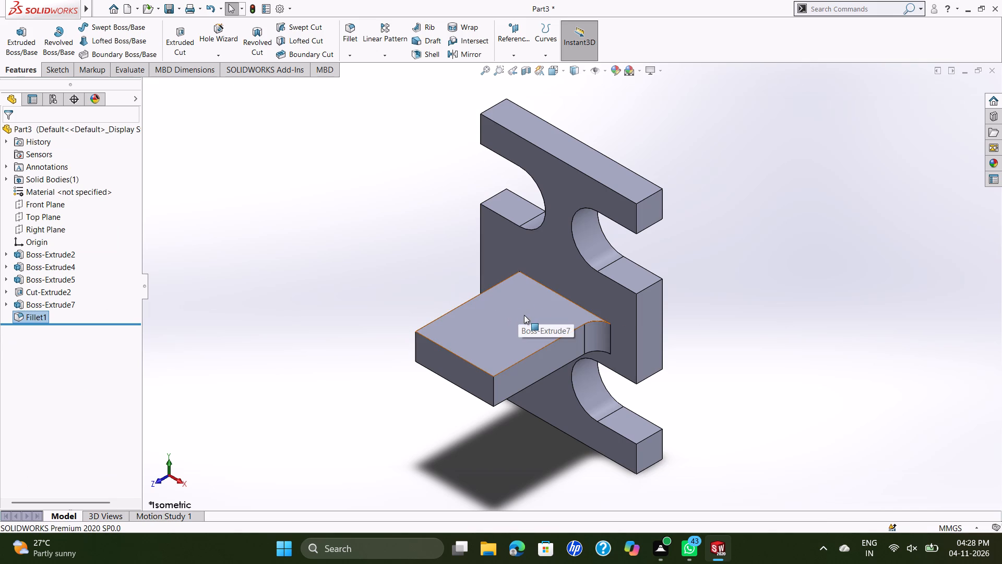
Fillet the opposite vertical edge where the block meets the plate with the same 0.5 mm radius.
middle_drag(524, 315, 604, 367)
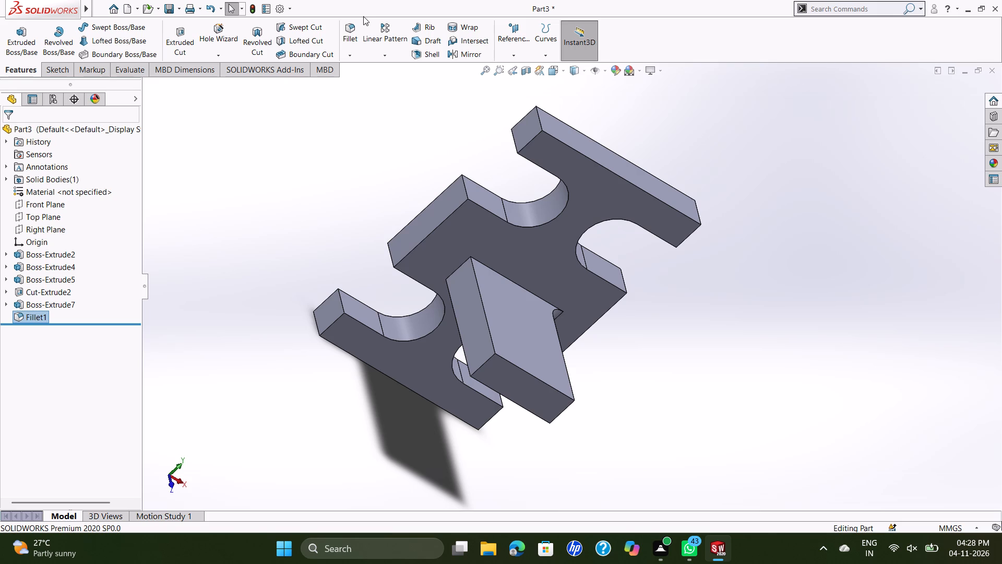
click(347, 29)
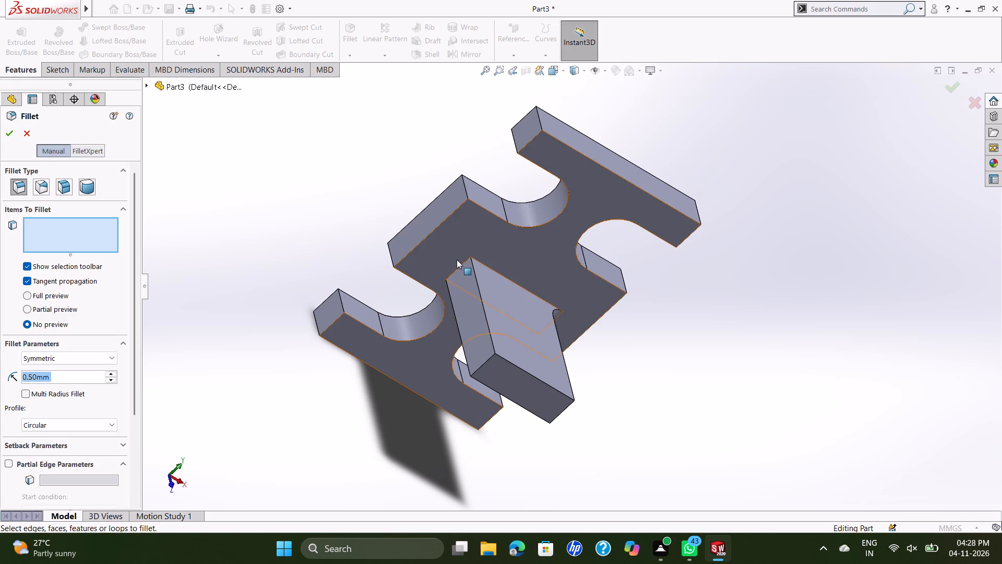
click(457, 270)
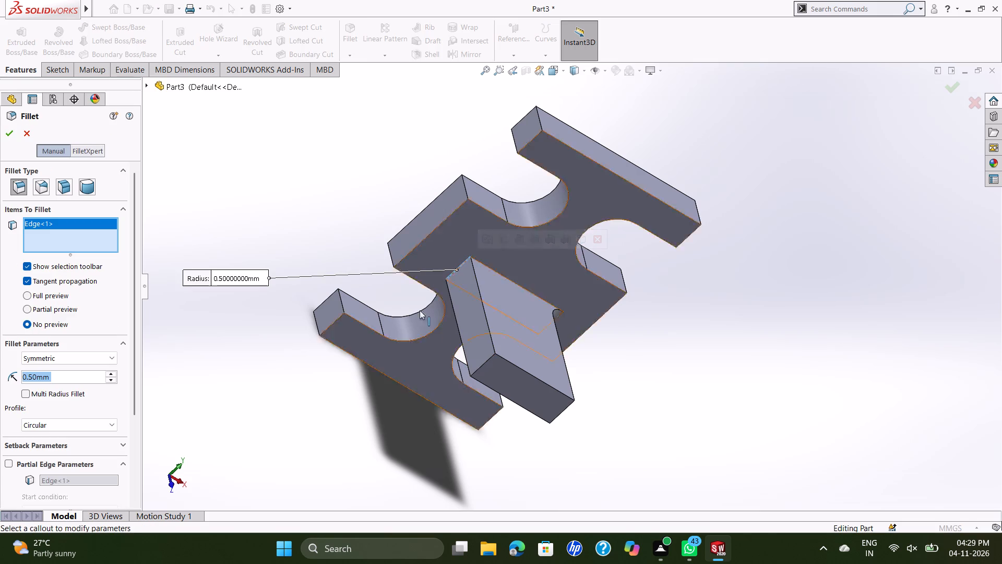
click(16, 136)
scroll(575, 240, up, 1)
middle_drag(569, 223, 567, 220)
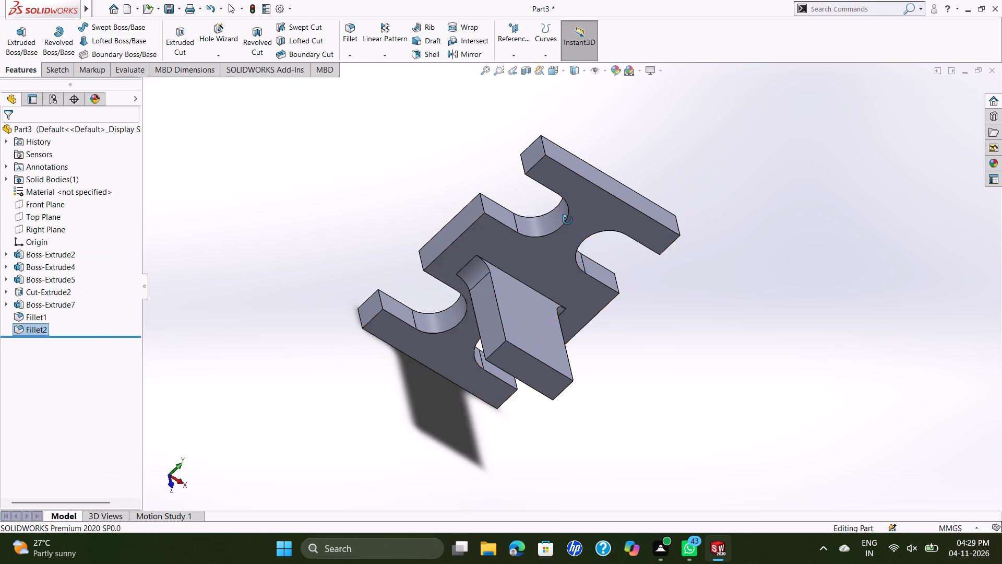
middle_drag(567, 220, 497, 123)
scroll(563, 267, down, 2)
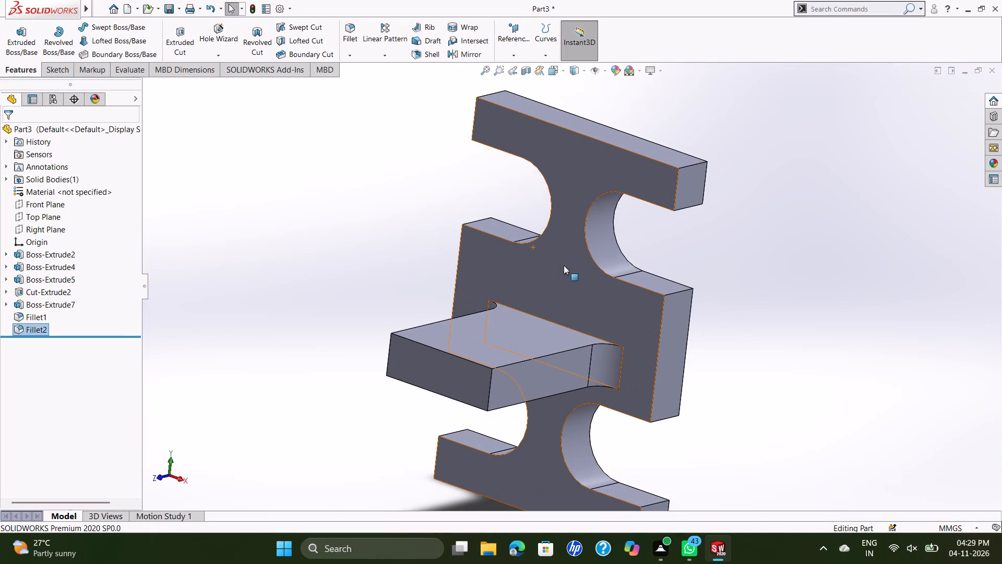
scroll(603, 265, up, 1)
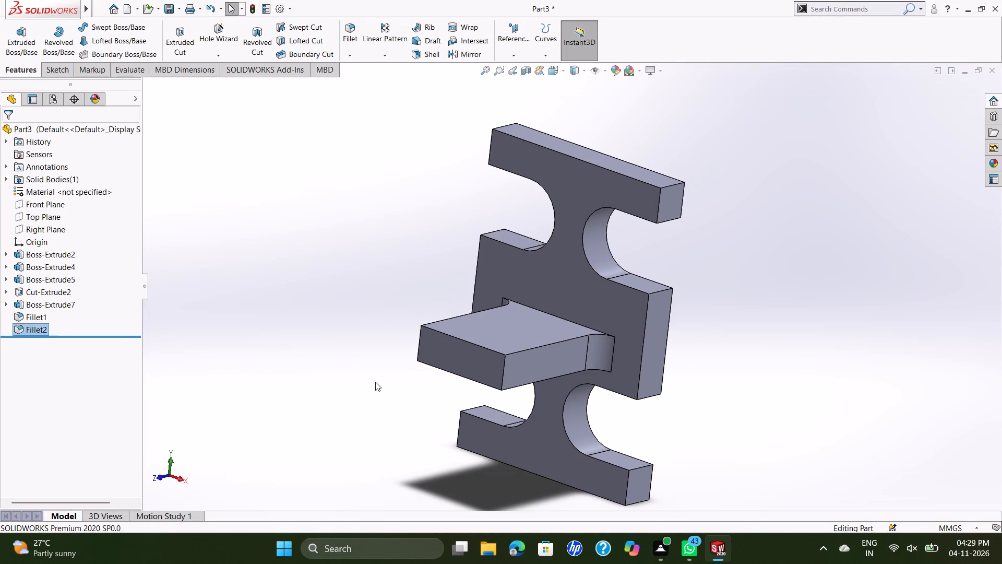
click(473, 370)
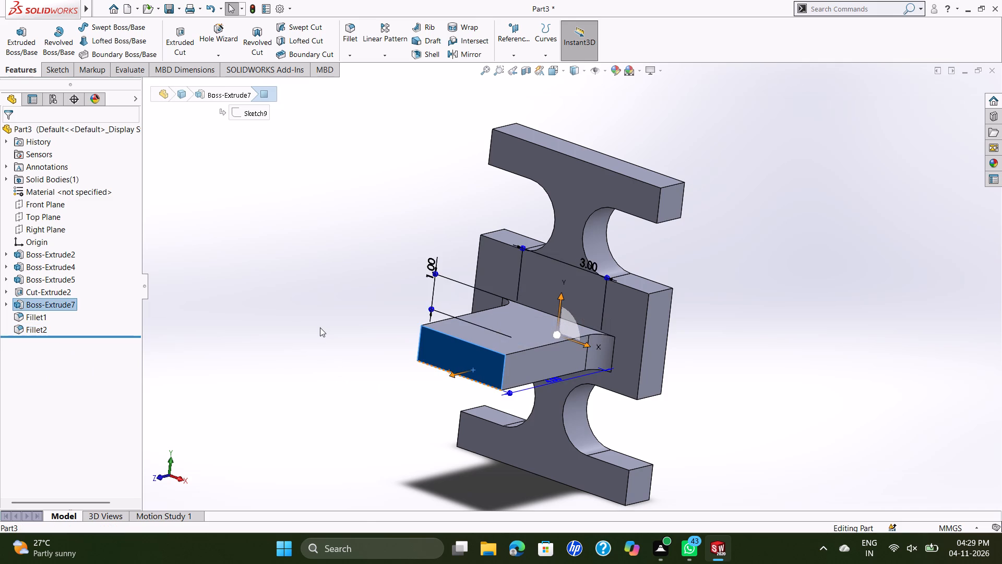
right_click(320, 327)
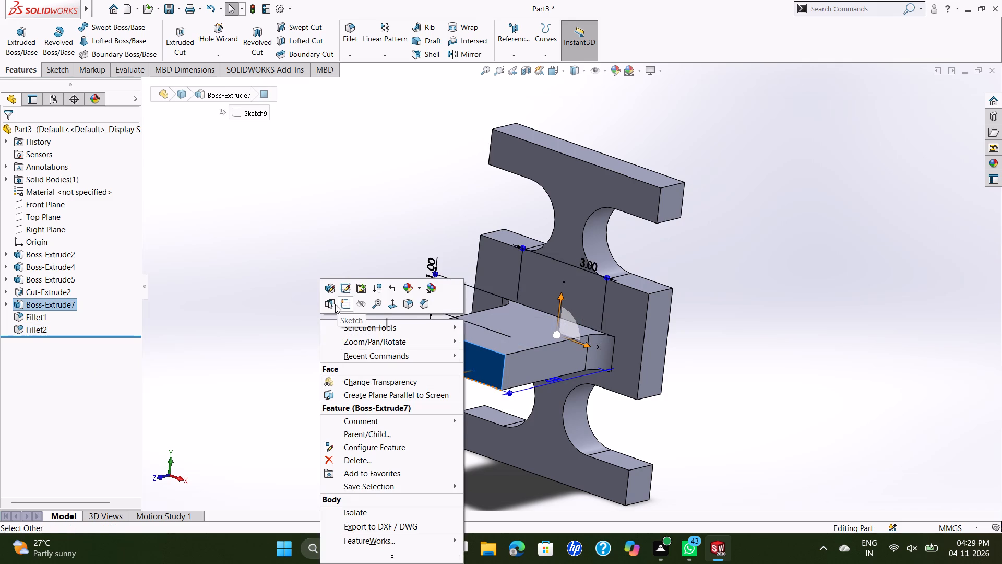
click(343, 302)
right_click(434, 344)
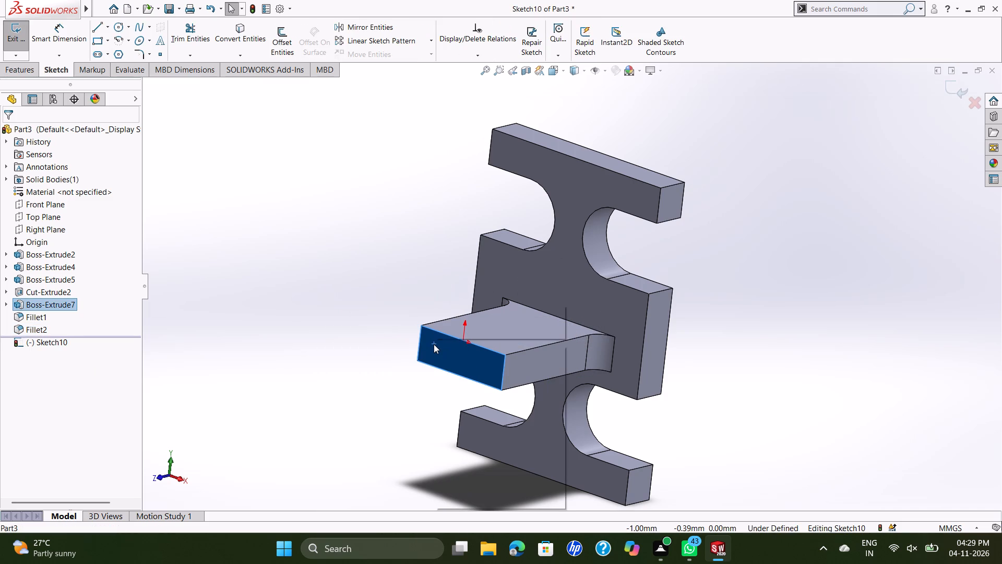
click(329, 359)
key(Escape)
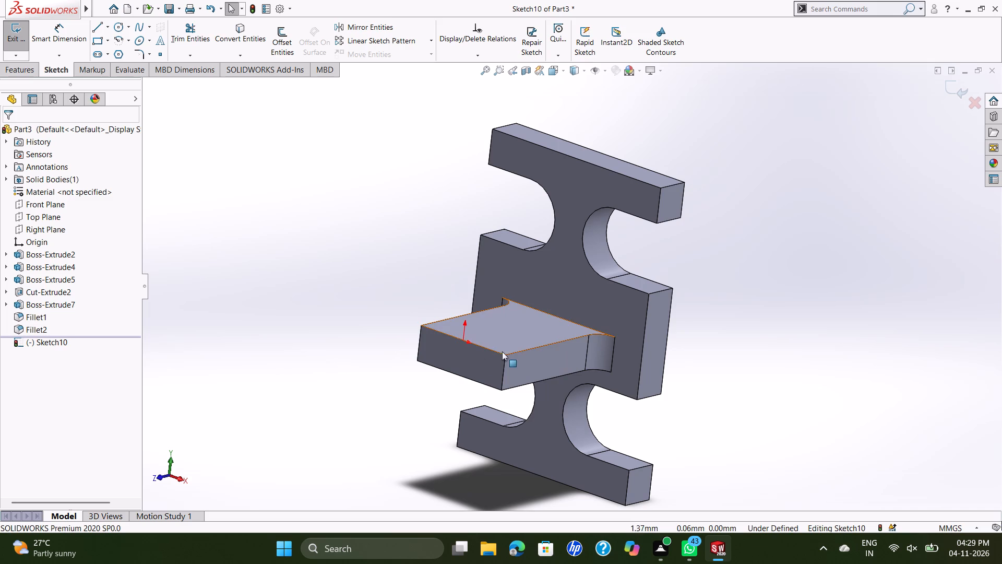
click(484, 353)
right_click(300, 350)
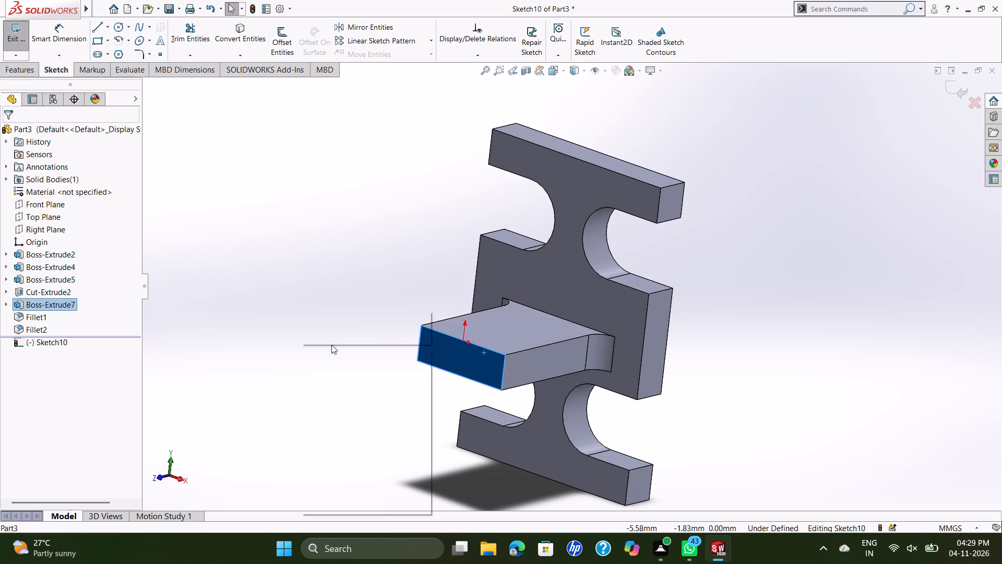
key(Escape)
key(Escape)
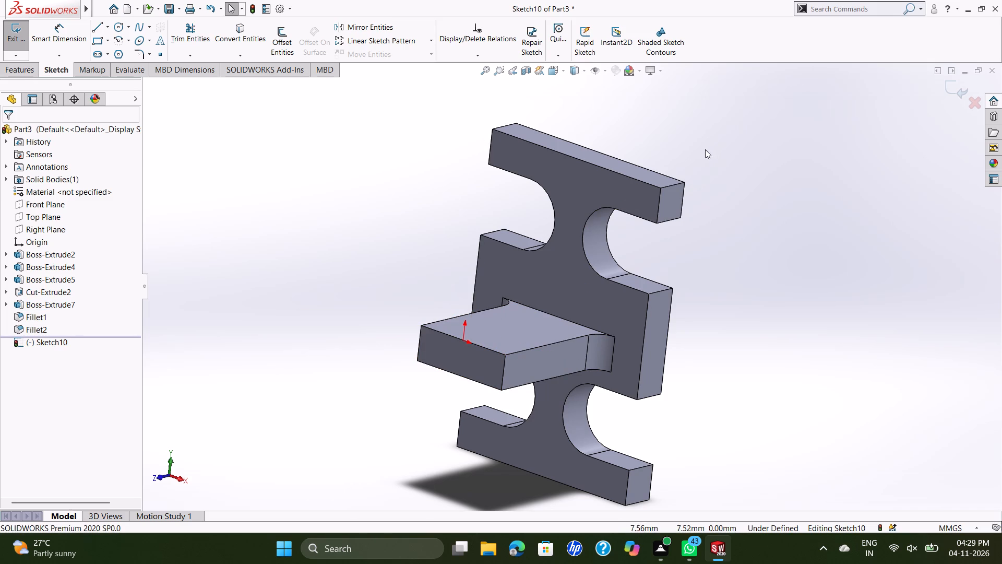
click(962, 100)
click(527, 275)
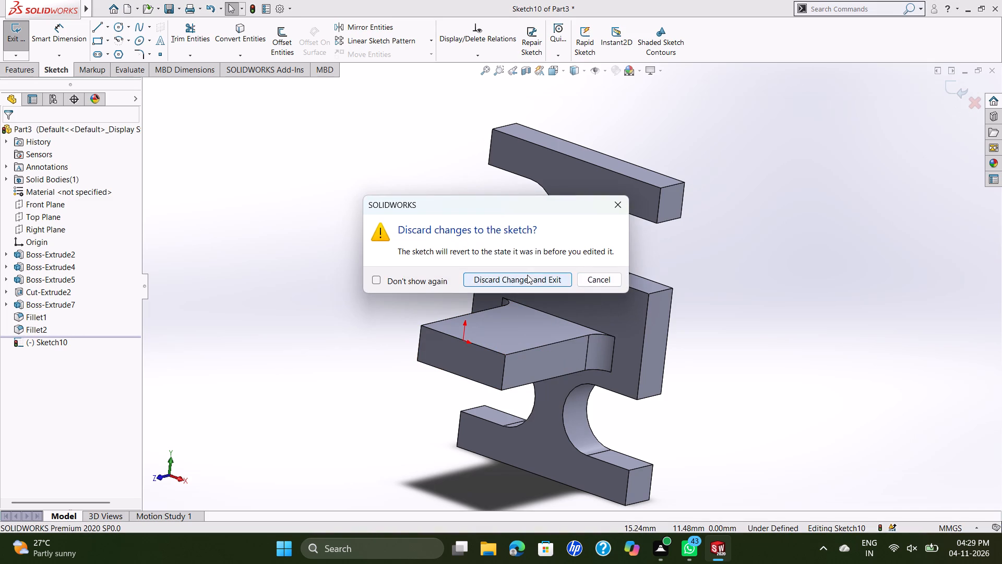
Orient the view normal to the protruding block's front end face and start a sketch on it.
click(484, 357)
right_click(484, 357)
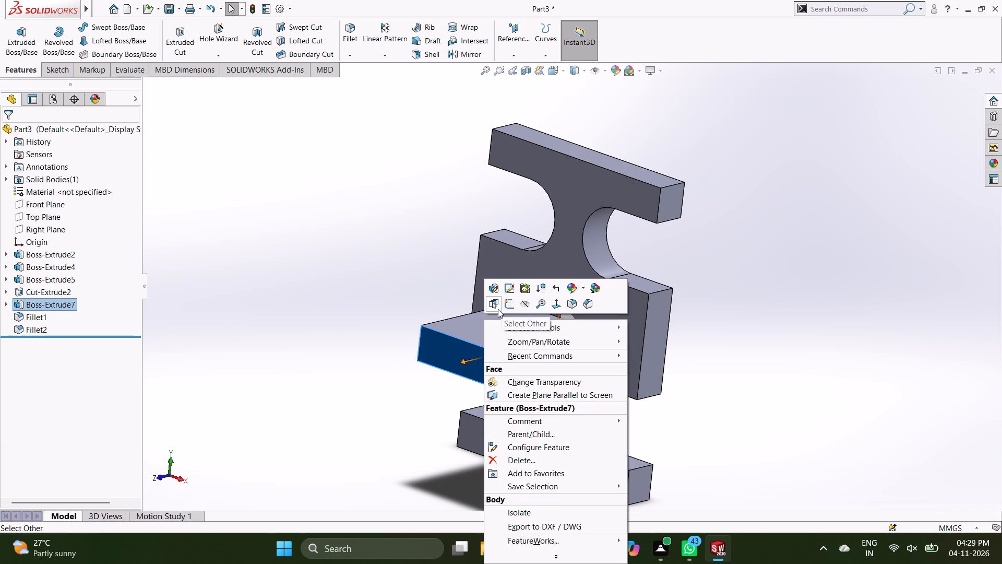
click(557, 301)
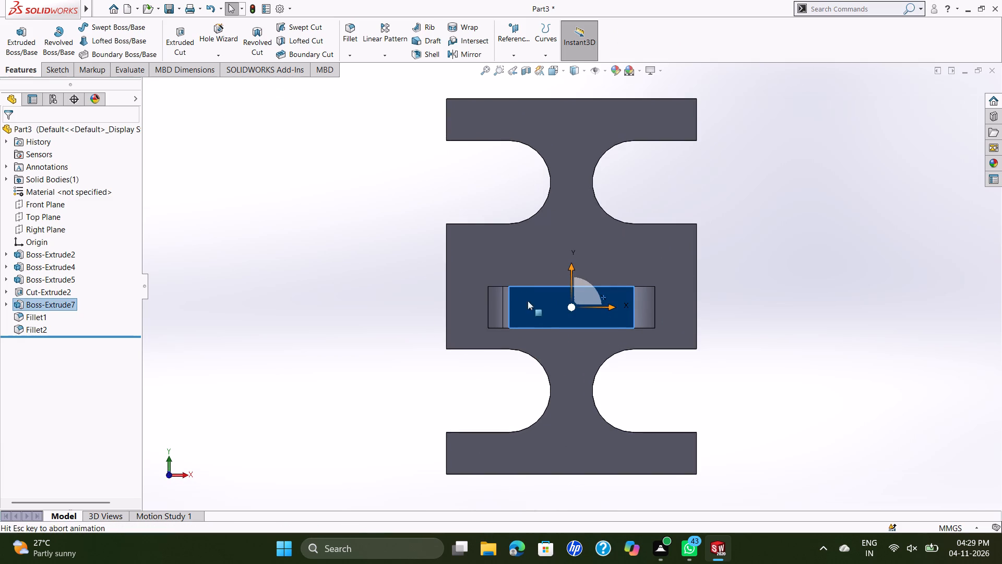
right_click(555, 312)
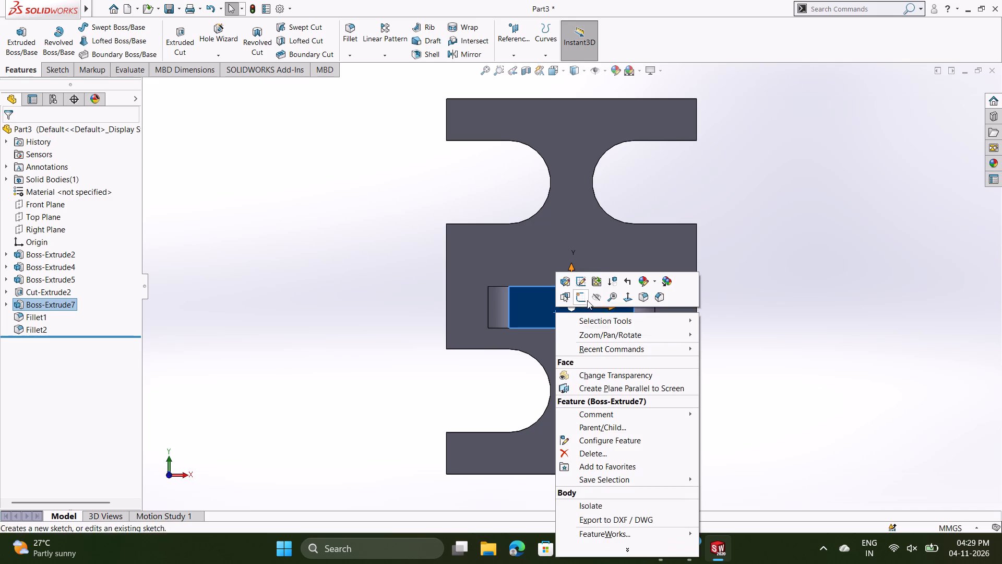
click(586, 296)
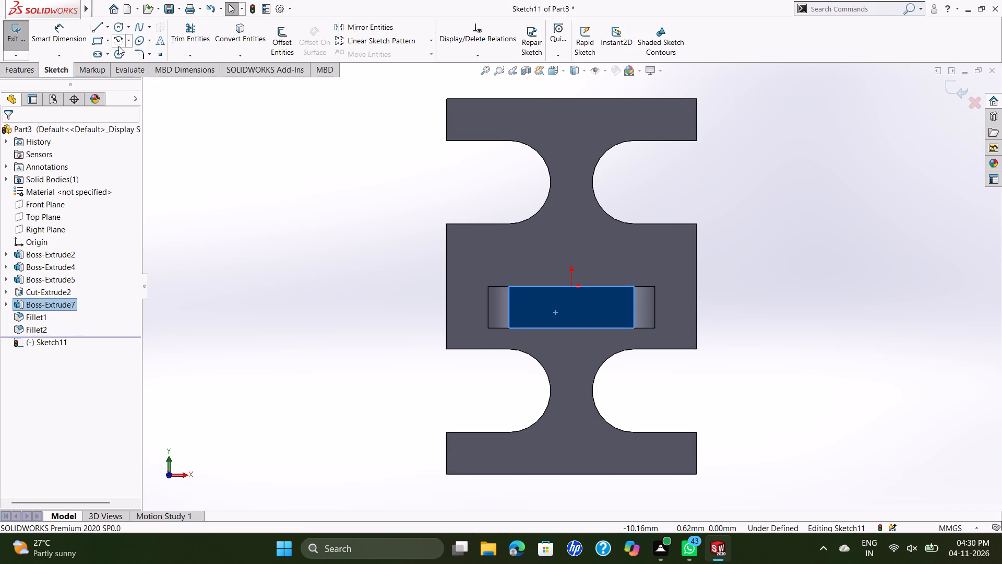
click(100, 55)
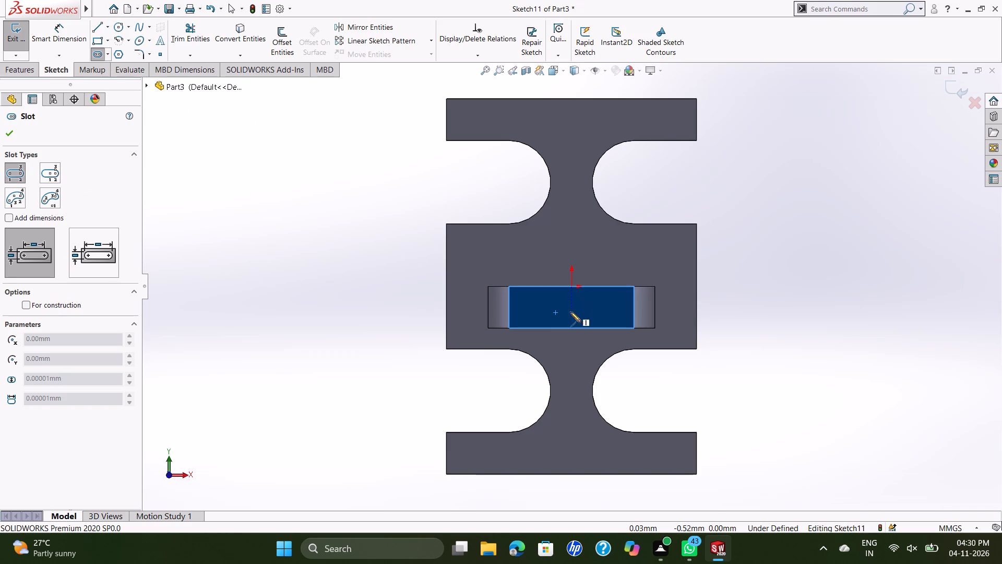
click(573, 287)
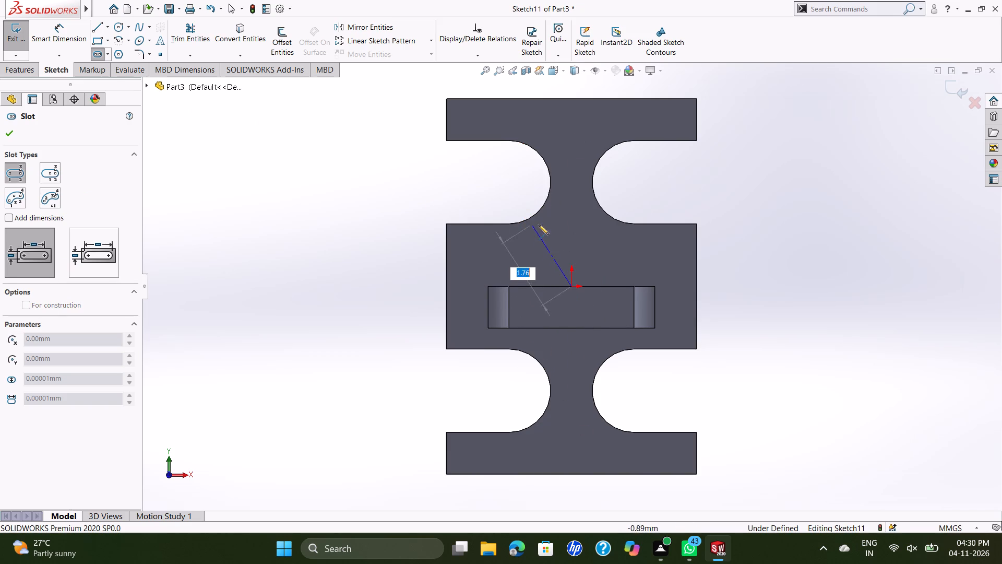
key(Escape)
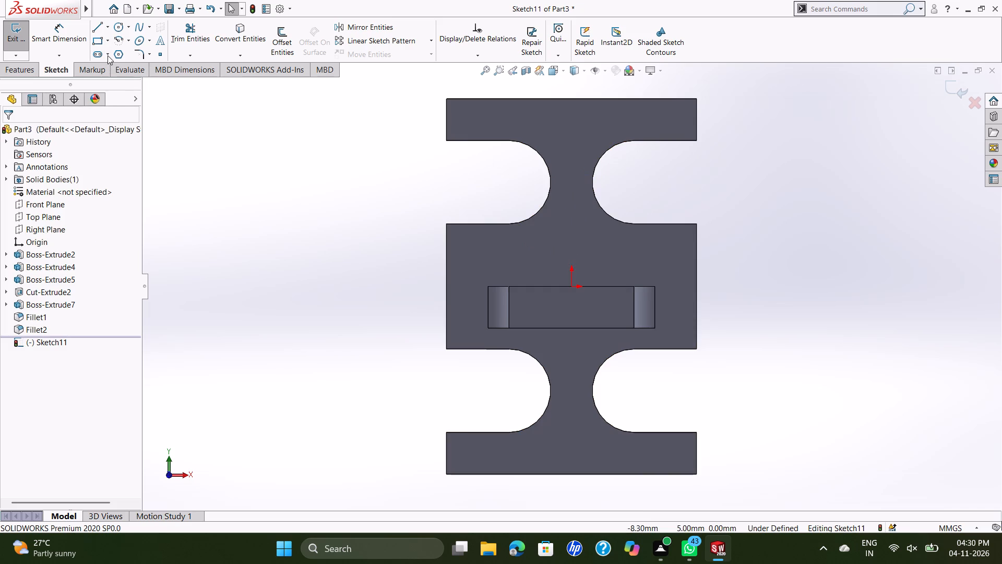
Draw a vertical centerpoint straight slot centred on the origin, reaching the plate's top edge midpoint, 9 mm between centres and about 2.28 mm wide.
click(108, 55)
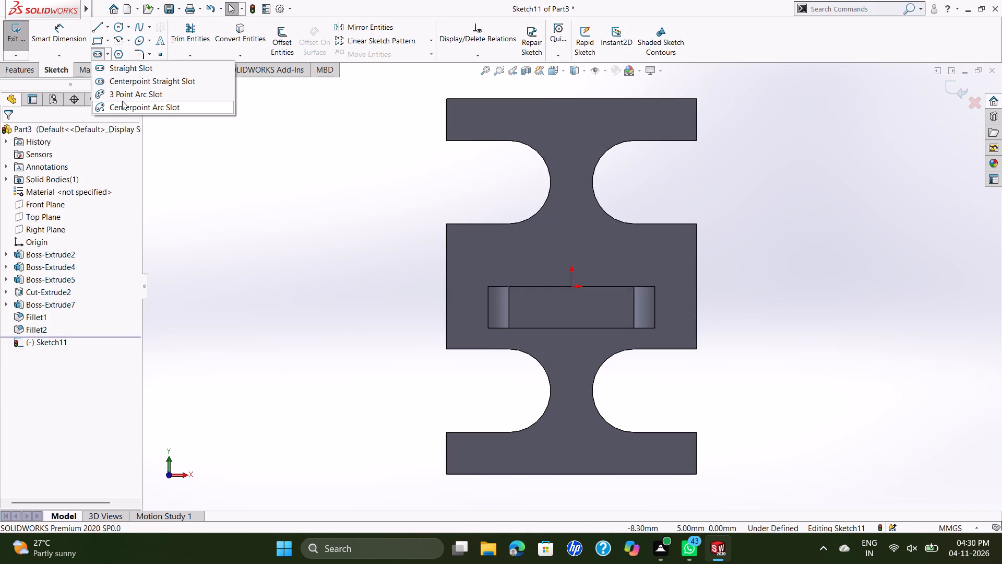
click(160, 79)
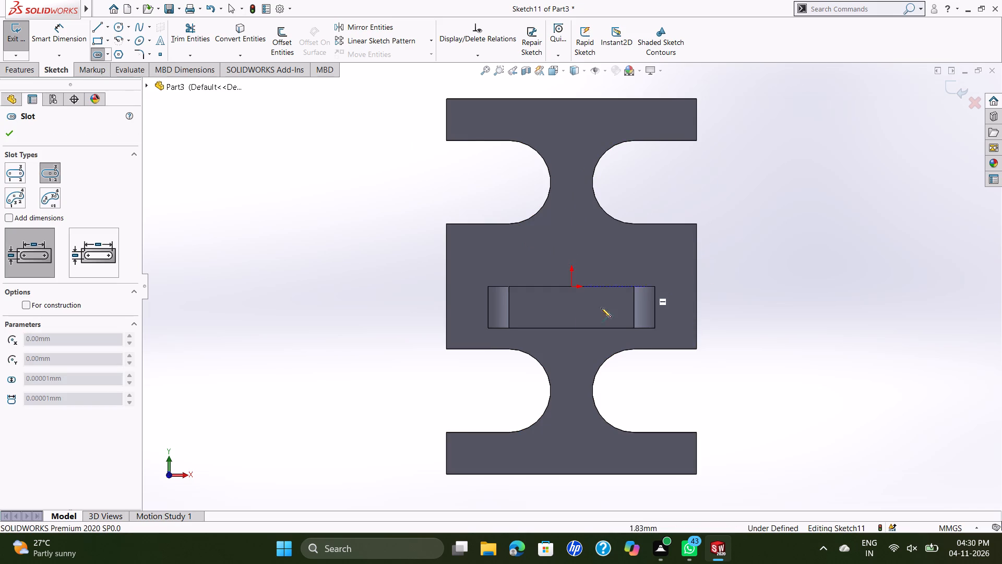
click(573, 288)
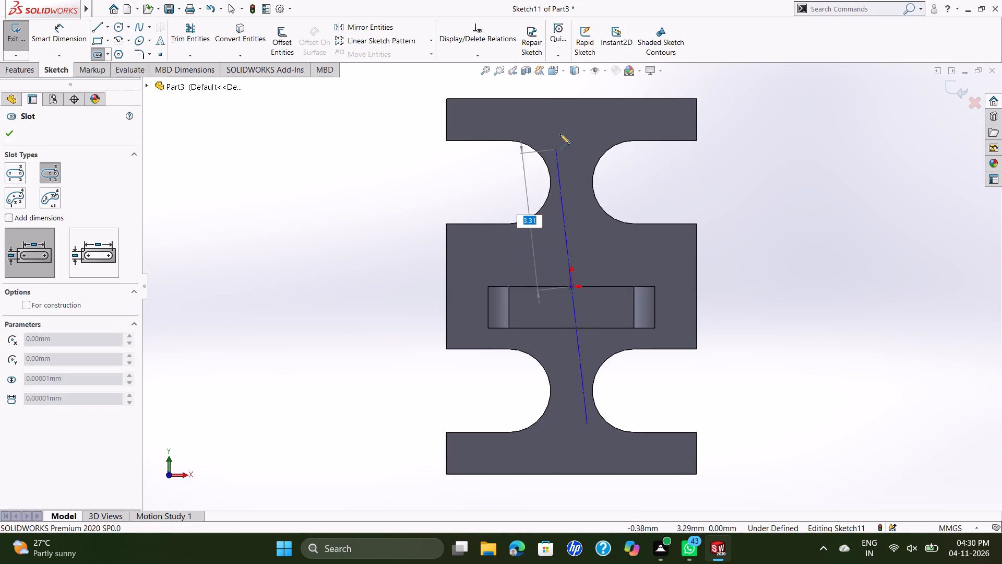
click(571, 101)
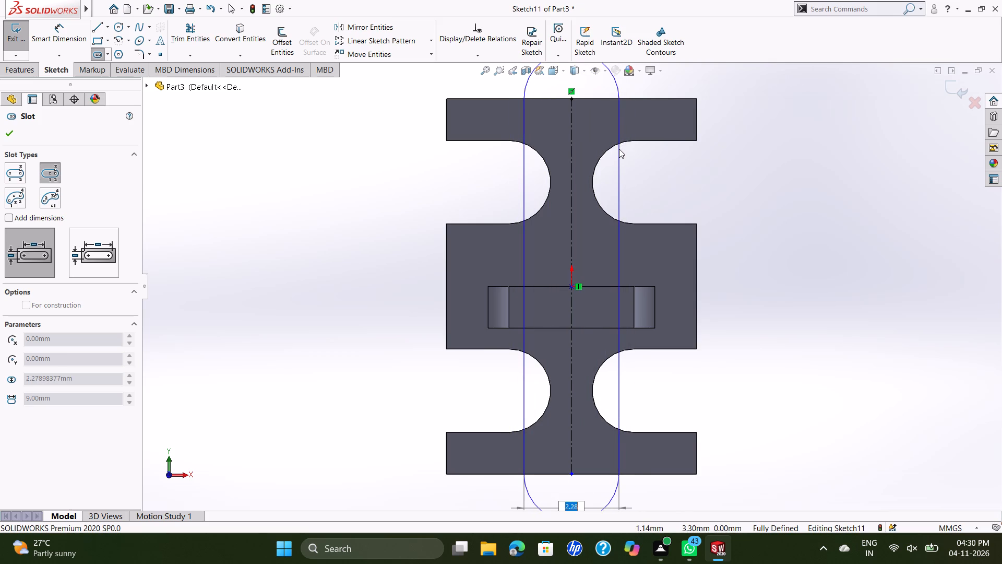
click(619, 149)
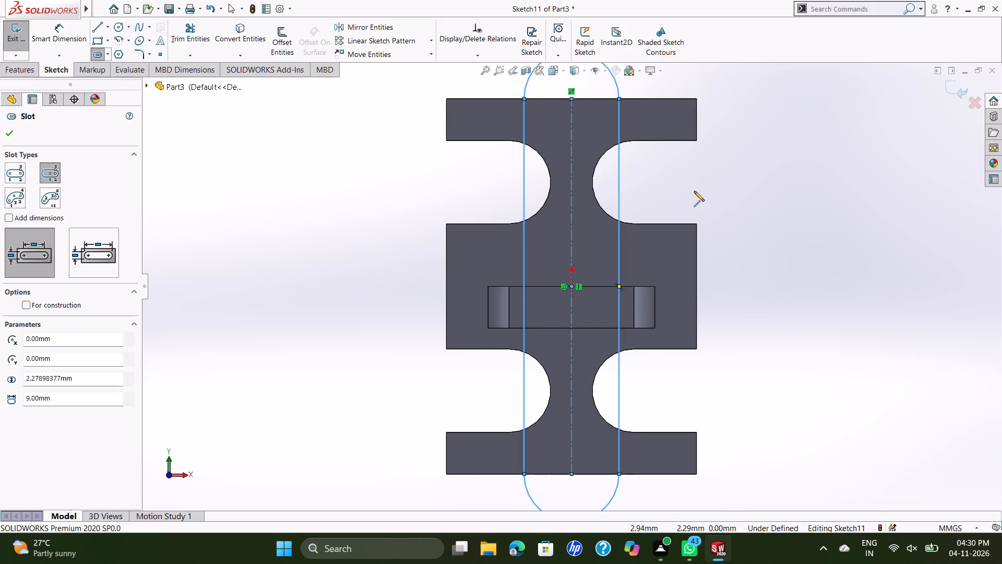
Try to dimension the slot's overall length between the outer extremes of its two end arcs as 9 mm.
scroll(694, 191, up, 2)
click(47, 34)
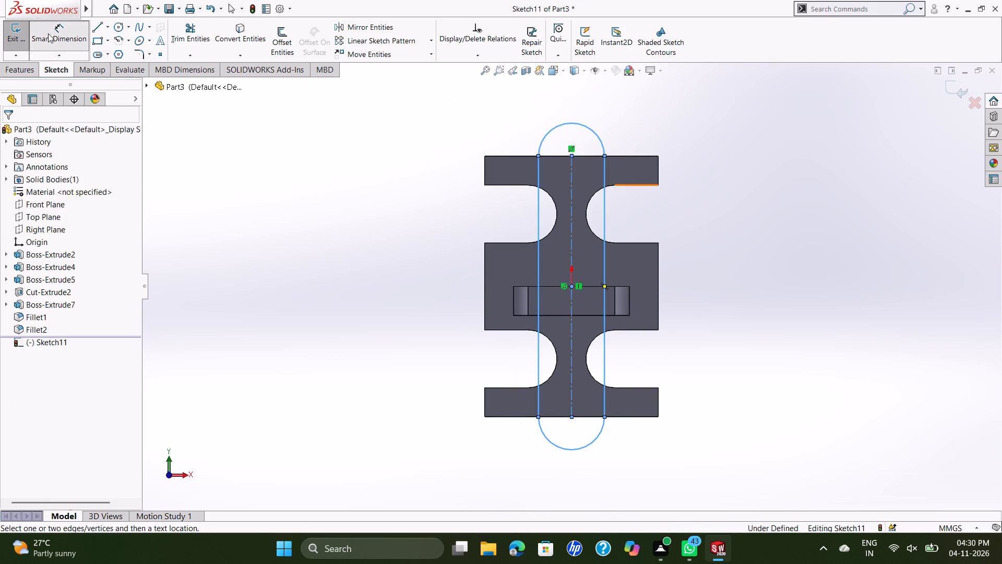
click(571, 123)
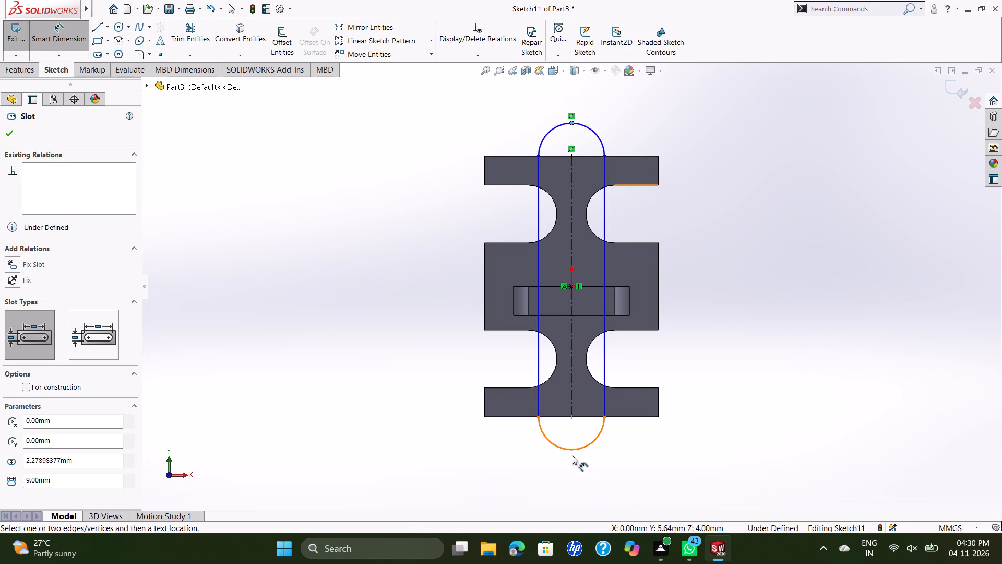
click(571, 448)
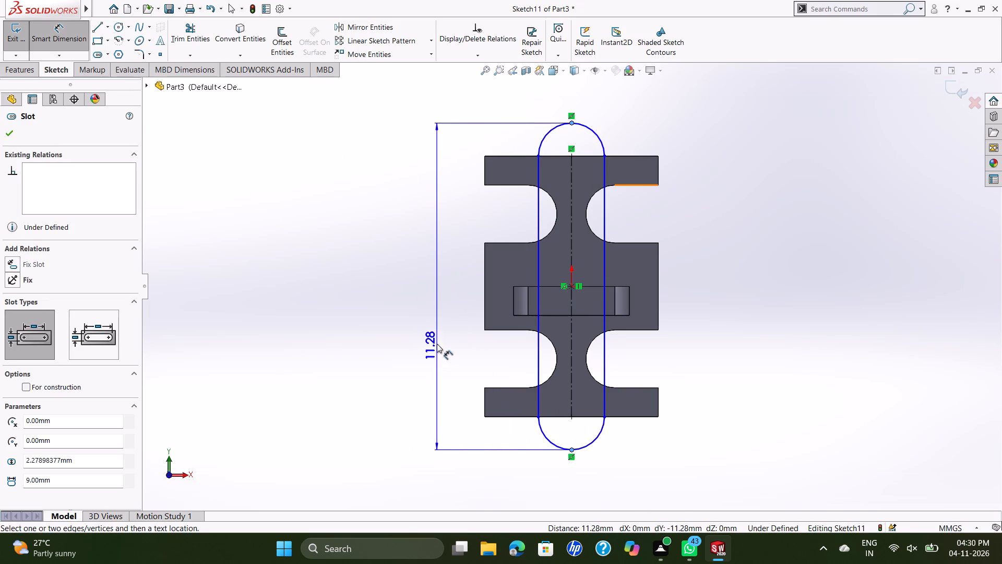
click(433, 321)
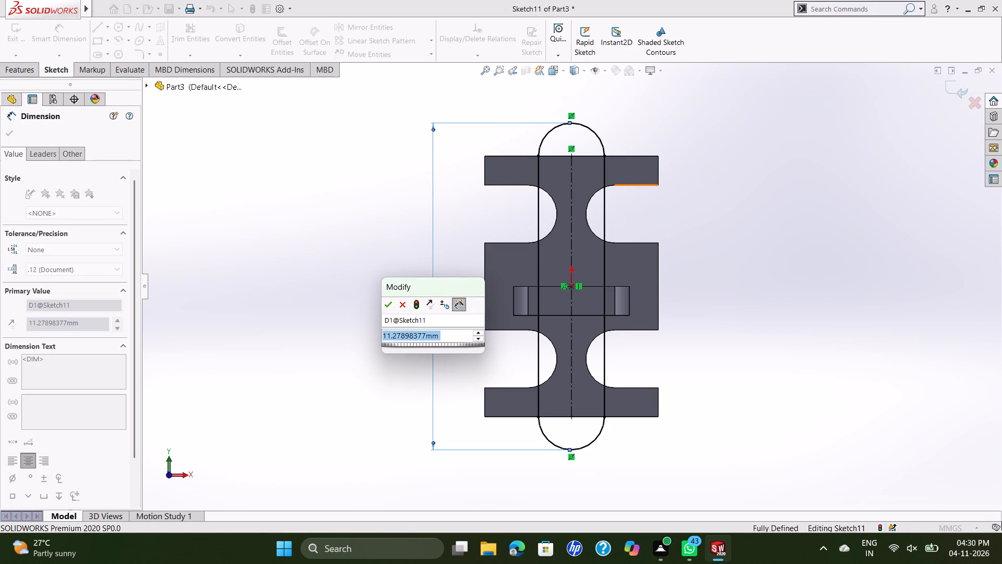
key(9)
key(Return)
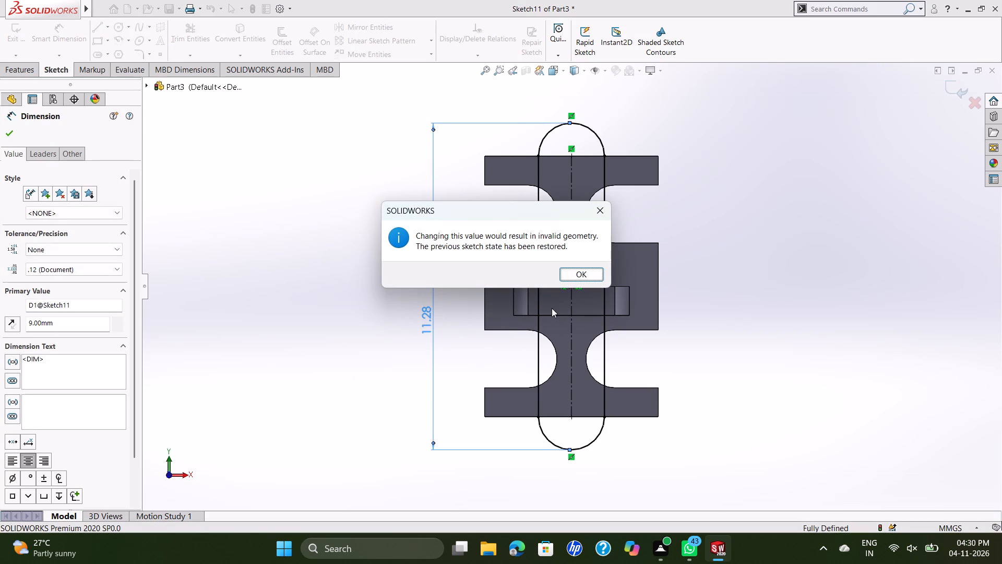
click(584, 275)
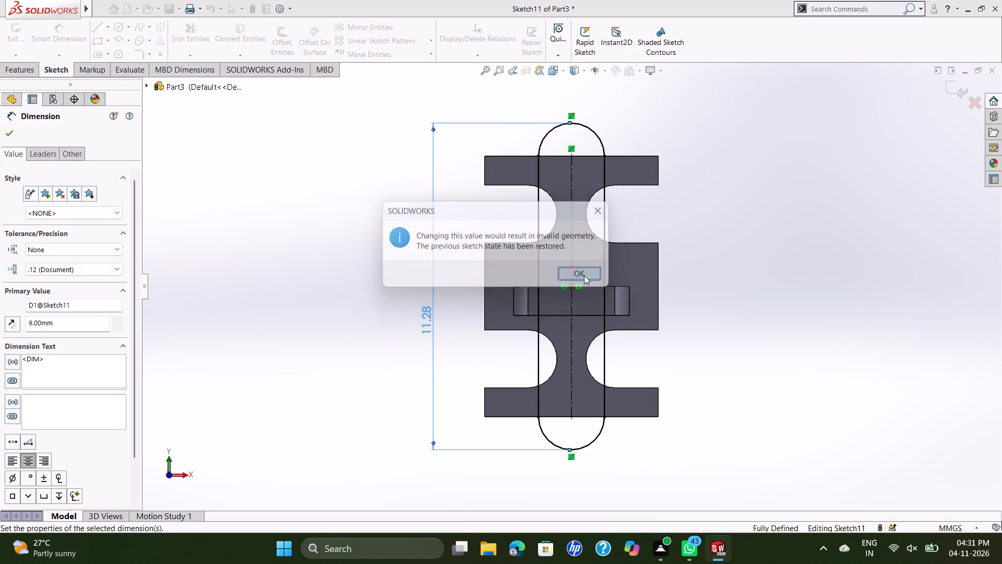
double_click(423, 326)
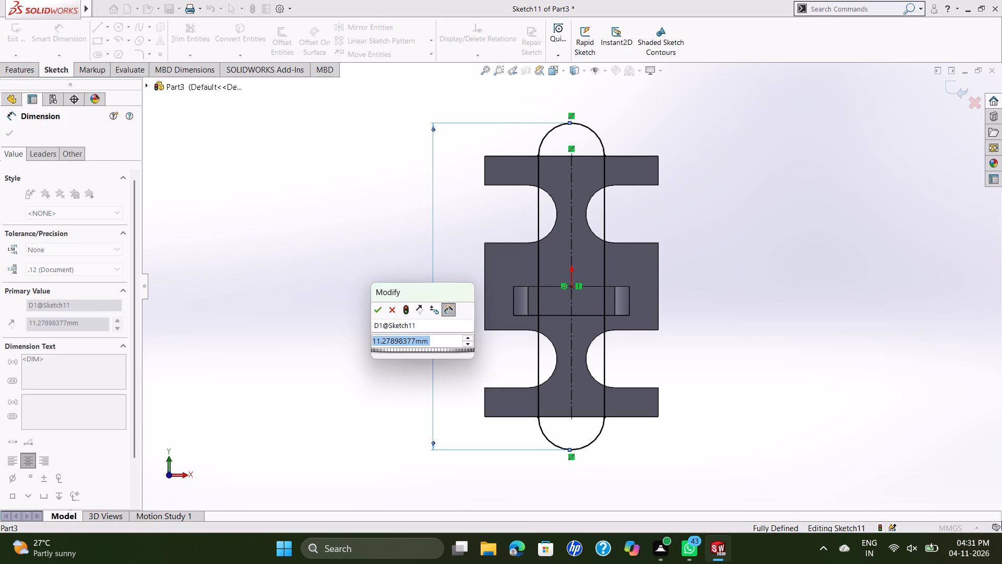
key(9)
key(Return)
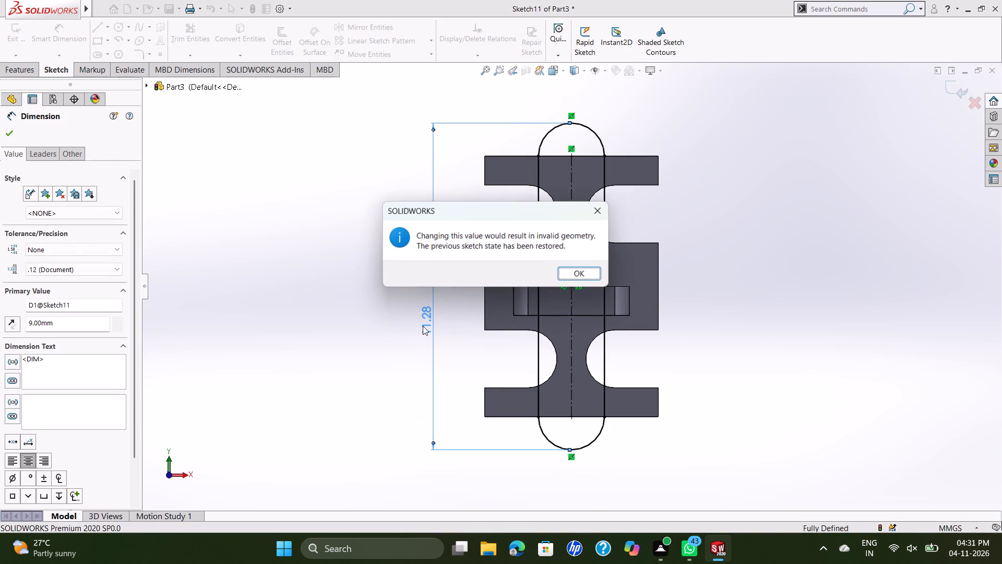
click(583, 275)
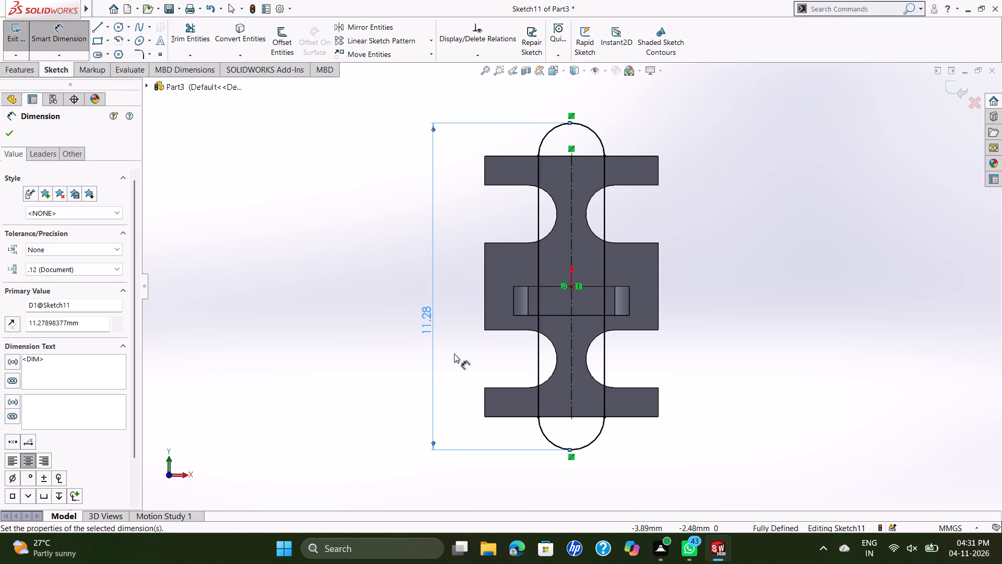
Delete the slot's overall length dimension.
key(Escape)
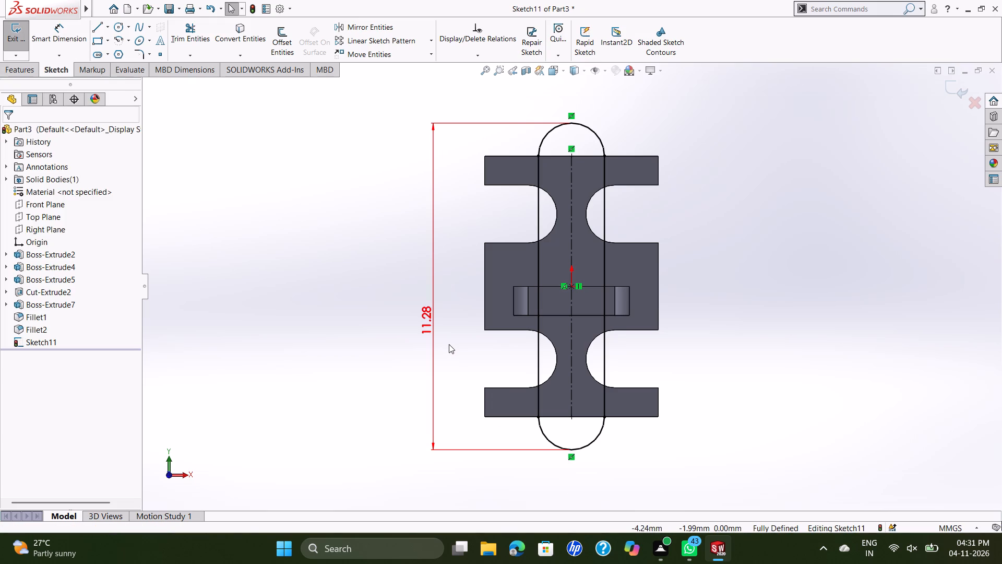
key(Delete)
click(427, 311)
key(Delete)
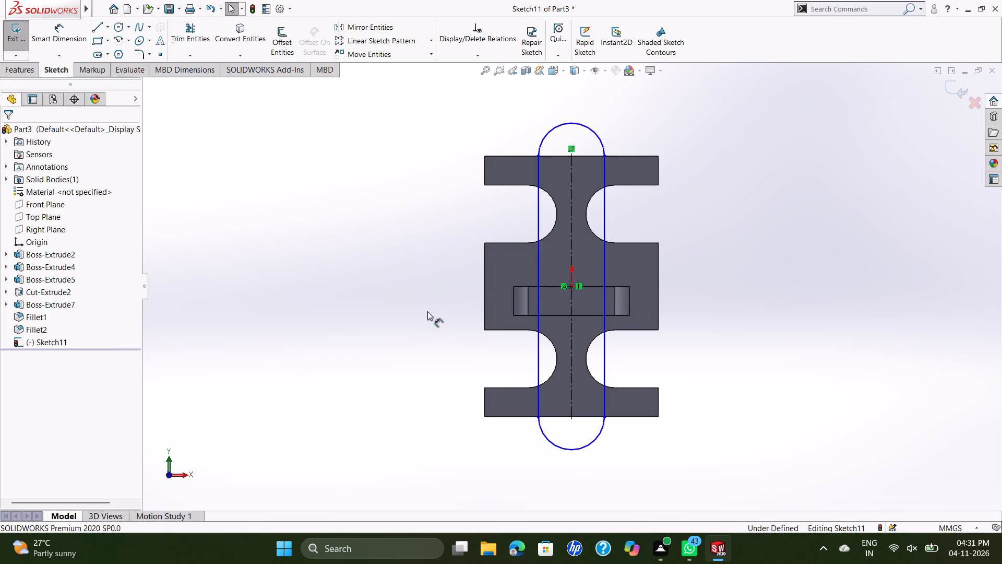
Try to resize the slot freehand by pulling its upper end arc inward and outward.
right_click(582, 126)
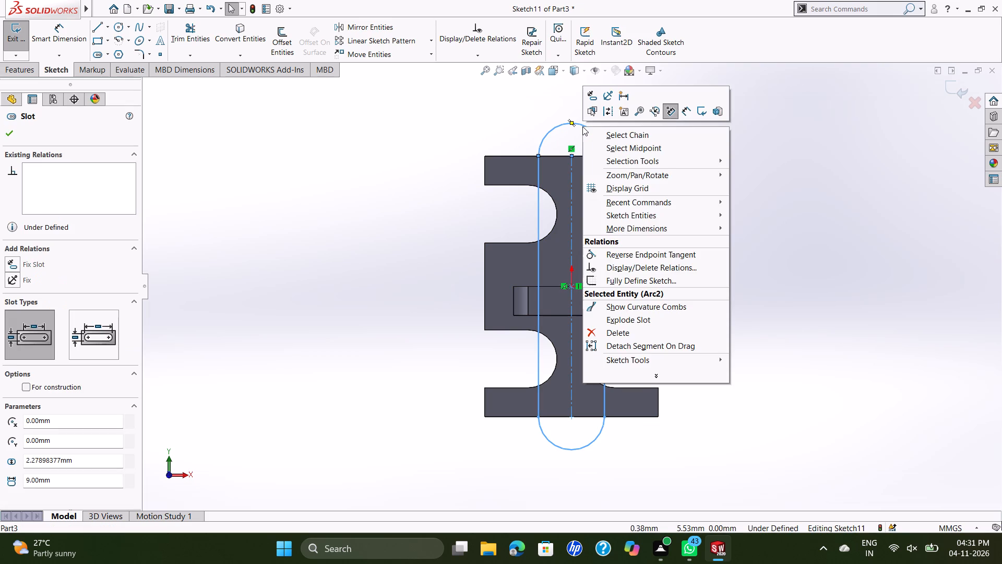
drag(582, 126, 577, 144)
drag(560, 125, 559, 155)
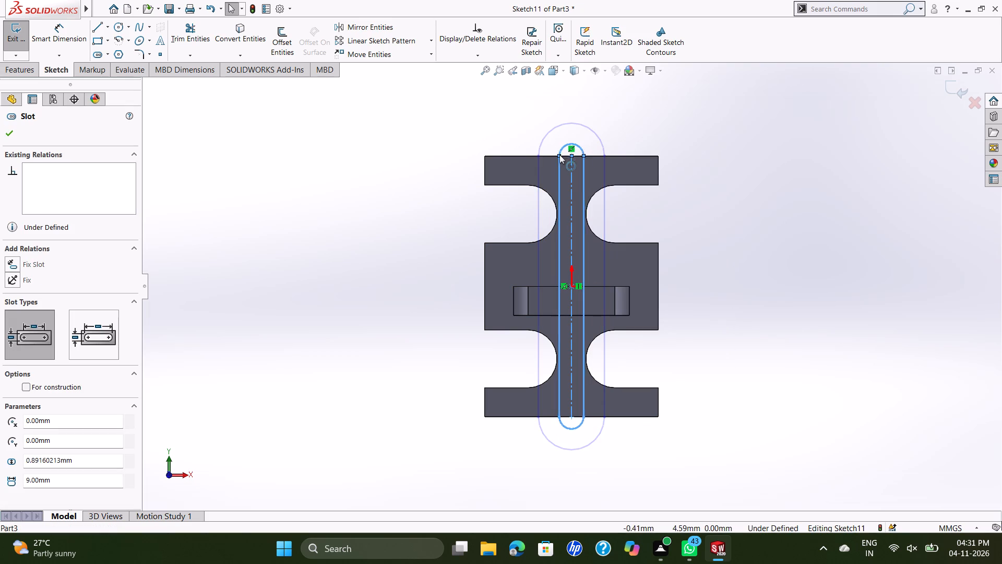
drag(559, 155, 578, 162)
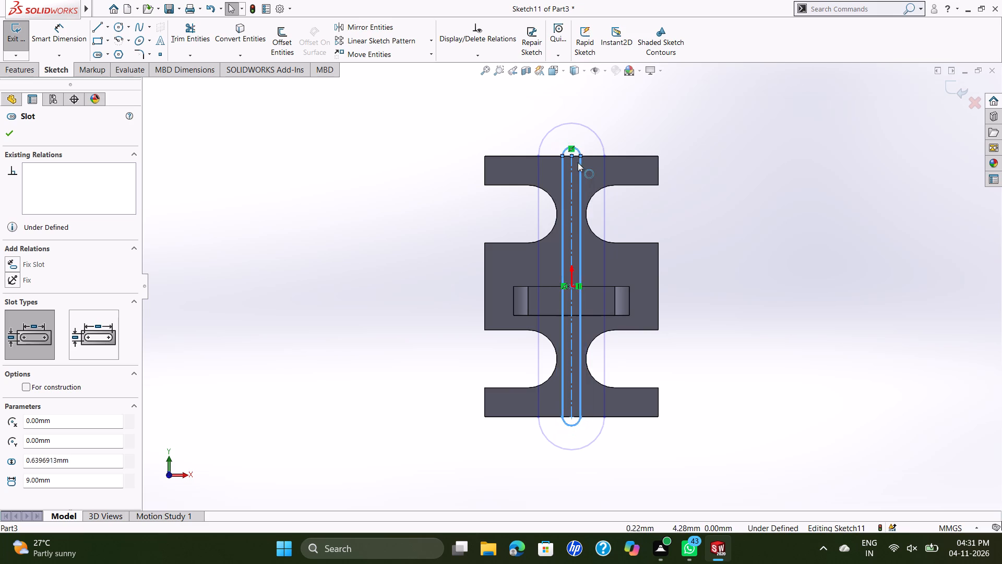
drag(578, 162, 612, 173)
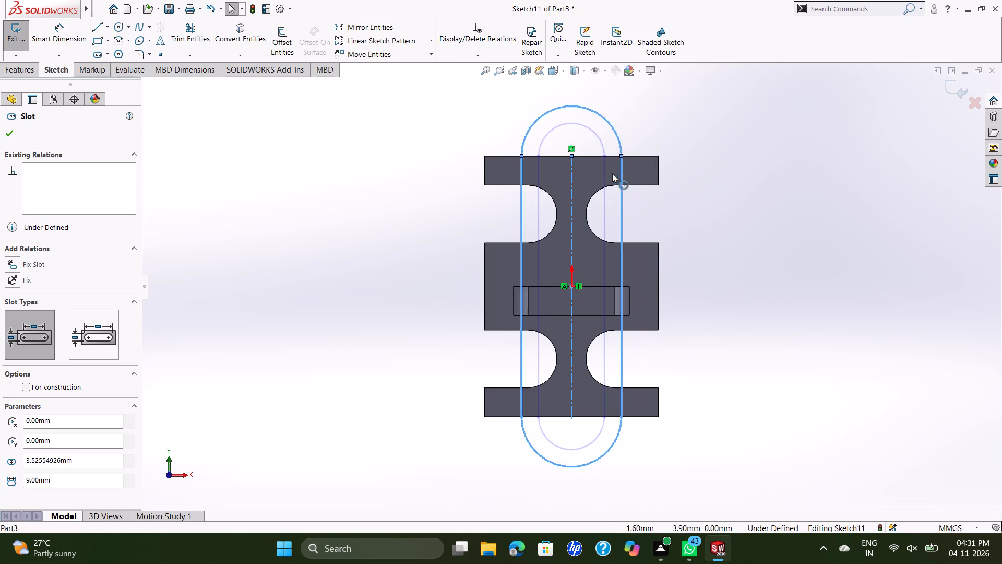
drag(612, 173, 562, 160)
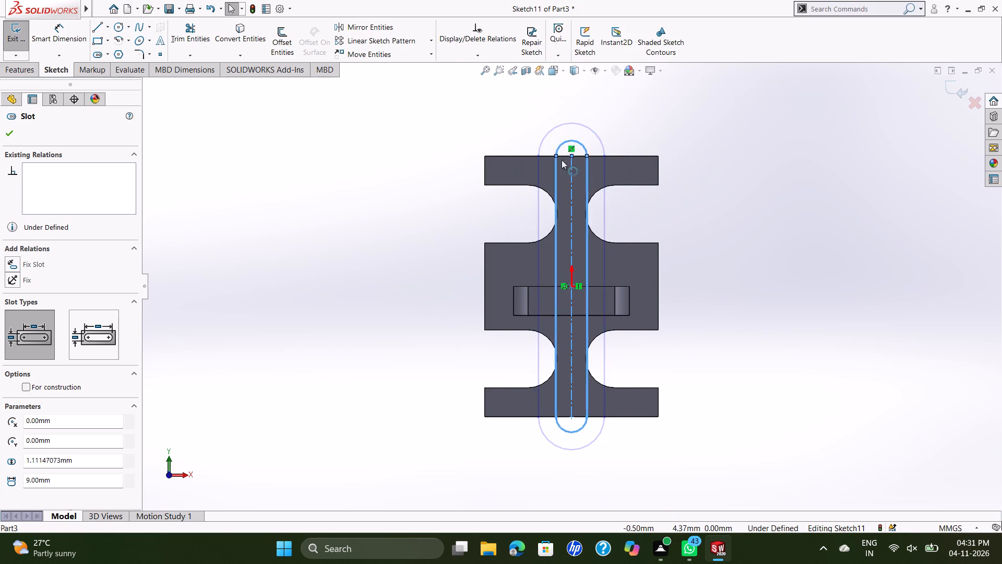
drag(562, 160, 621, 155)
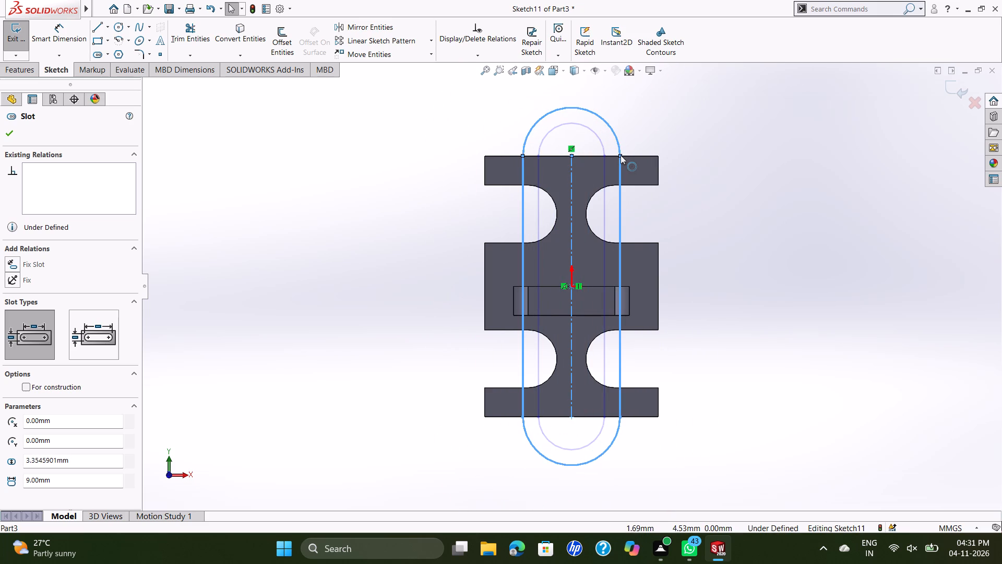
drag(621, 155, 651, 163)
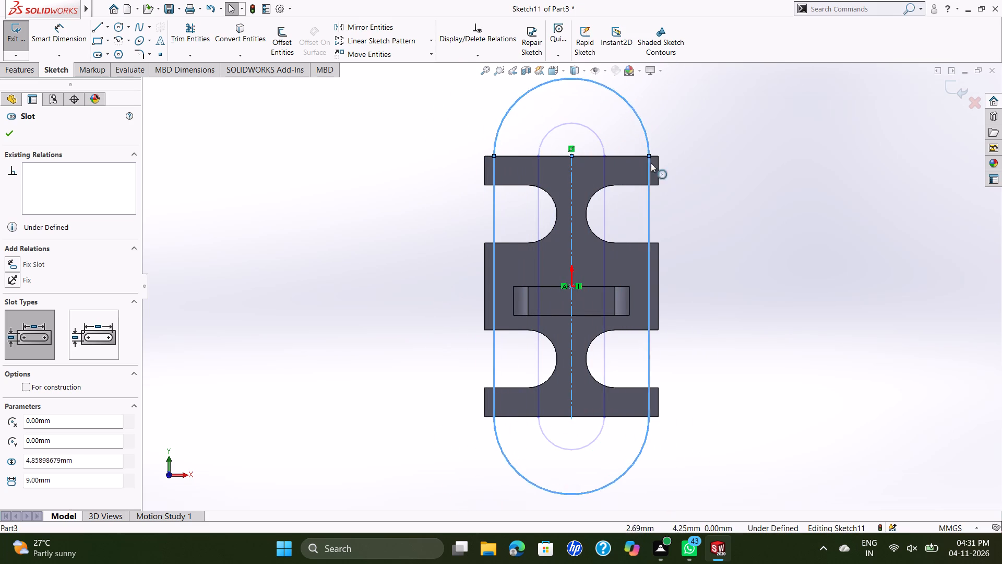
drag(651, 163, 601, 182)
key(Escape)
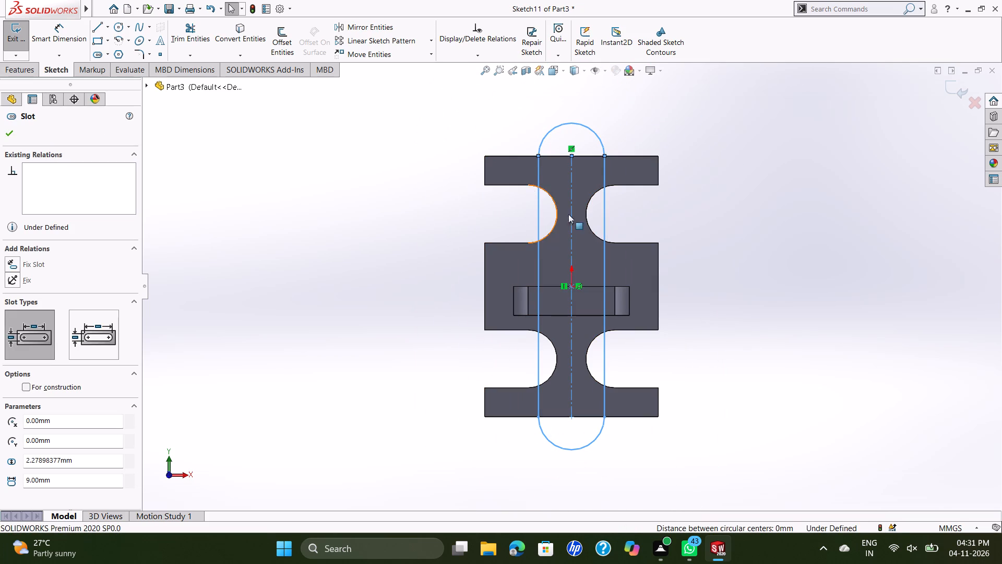
Delete the whole slot from the sketch.
click(606, 213)
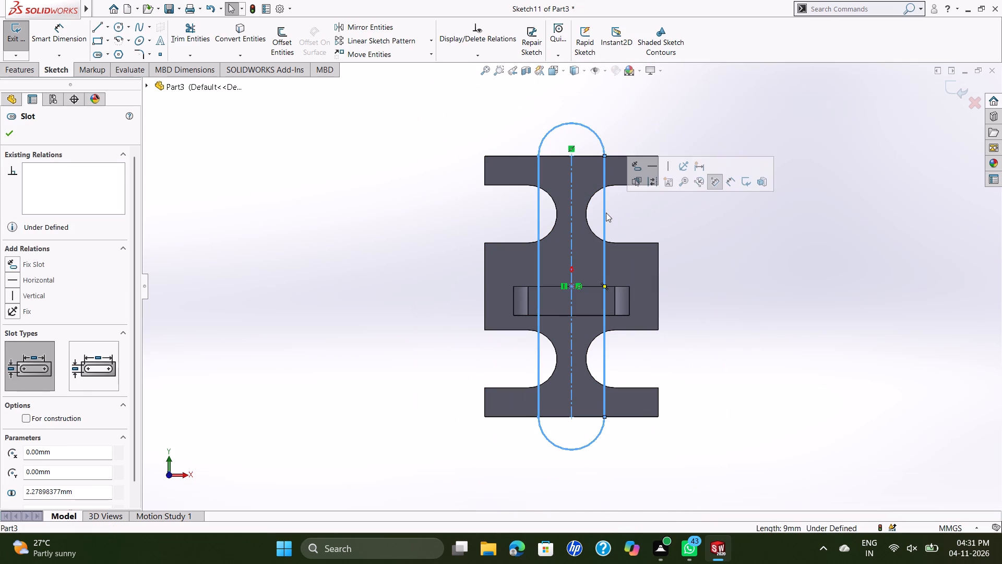
key(Escape)
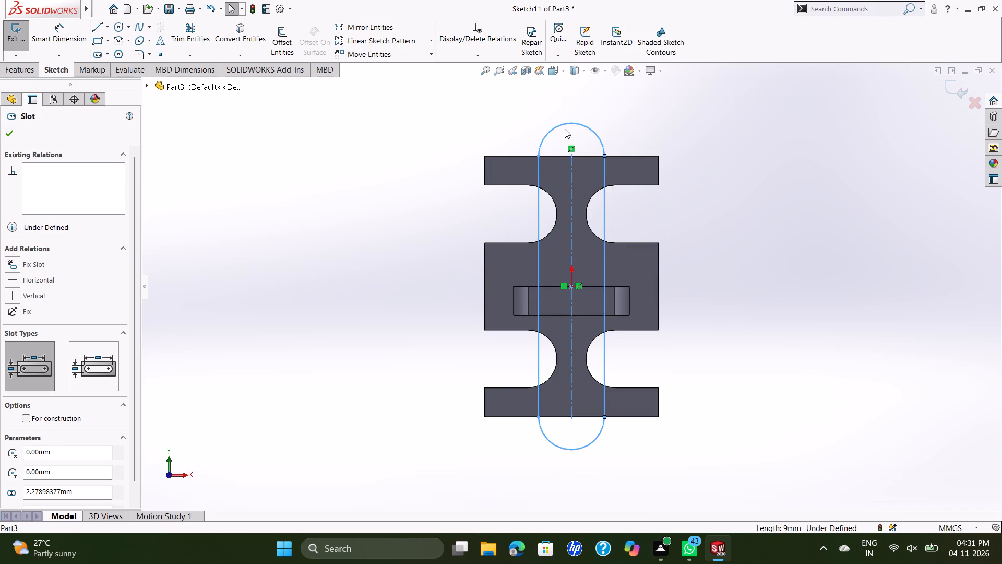
key(Delete)
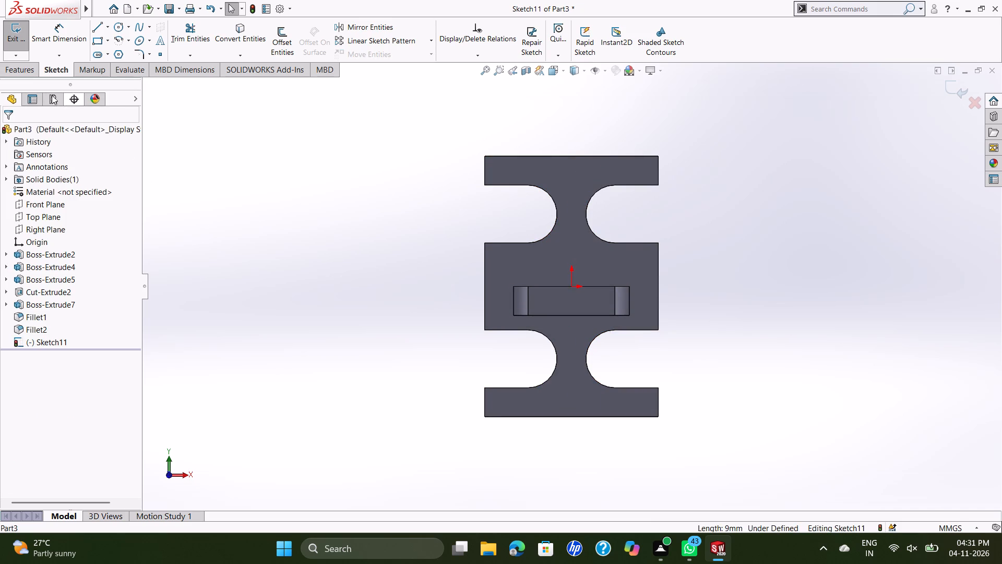
Draw a vertical centerpoint straight slot centred on the origin, about 7.05 mm between centres and about 2.06 mm wide.
click(108, 50)
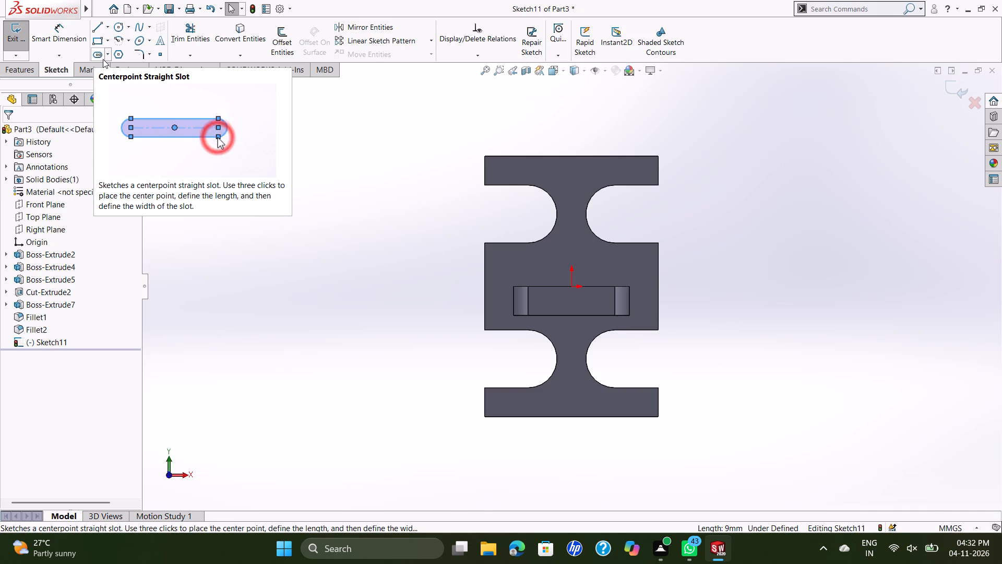
click(96, 54)
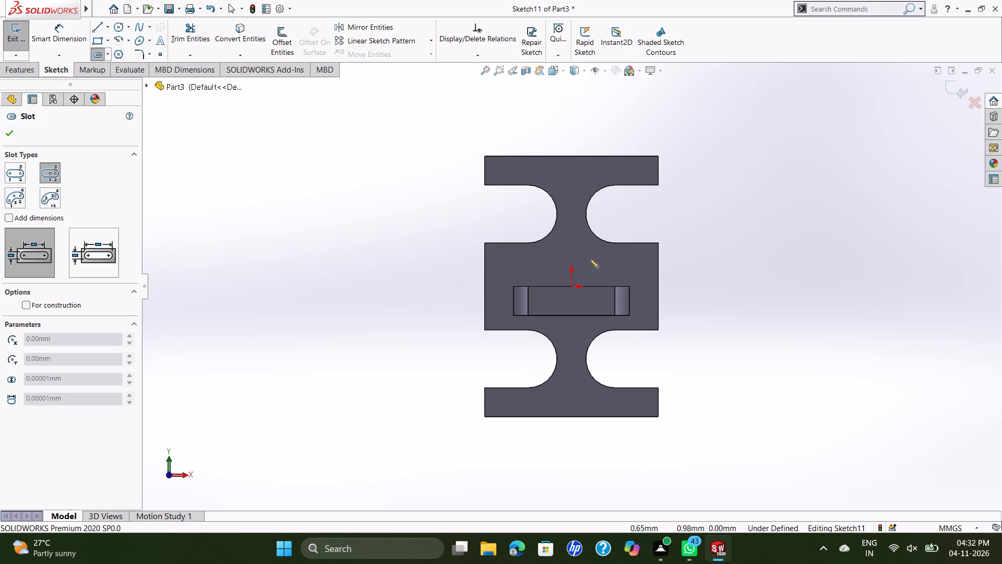
click(571, 288)
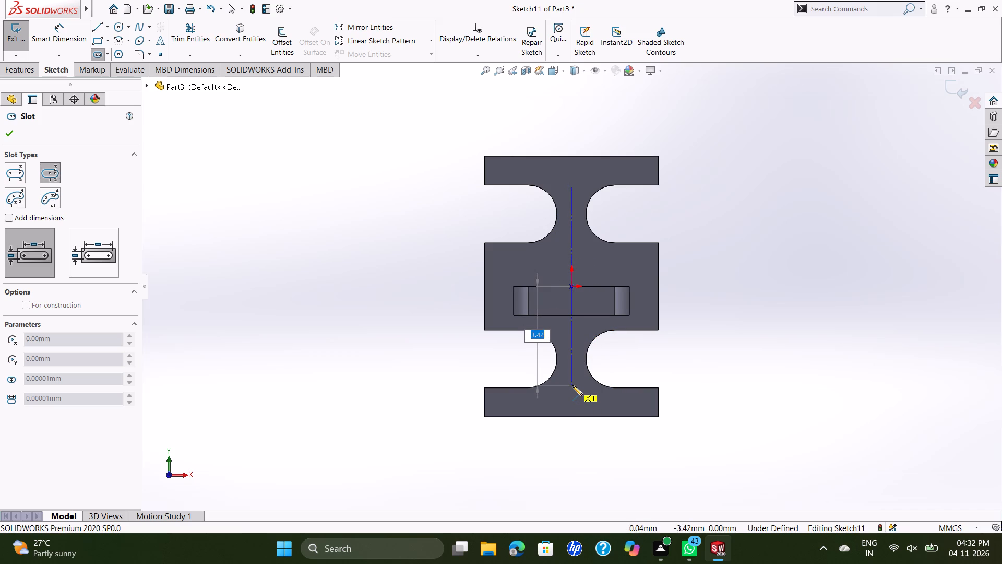
click(574, 389)
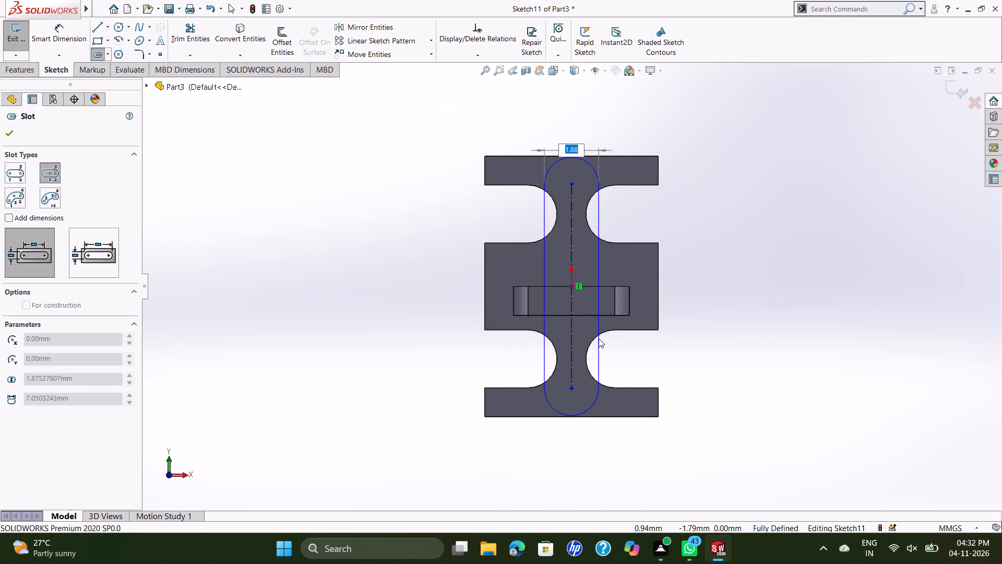
click(601, 341)
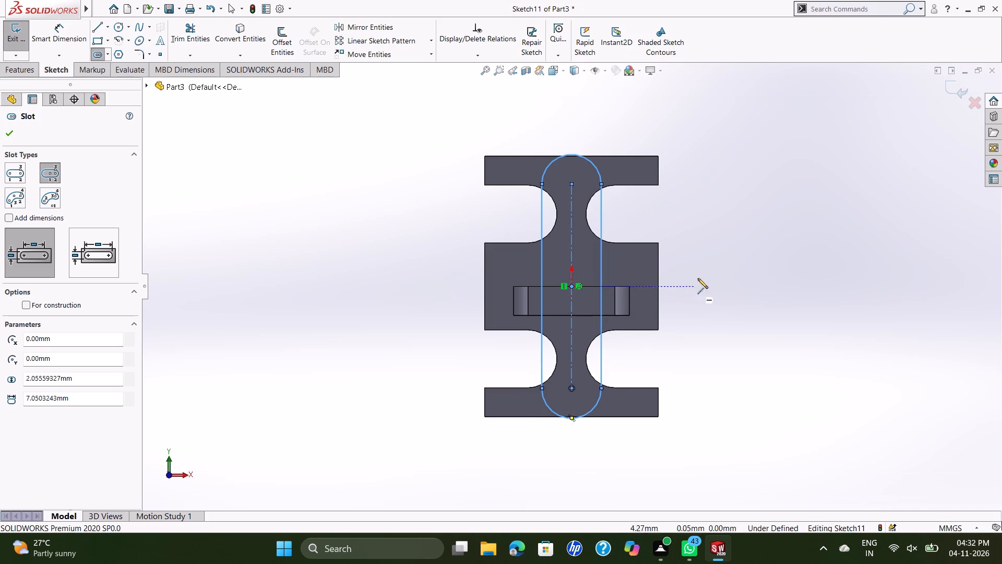
Dimension the new slot's overall length between the outer extremes of its end arcs as 9 mm.
click(64, 30)
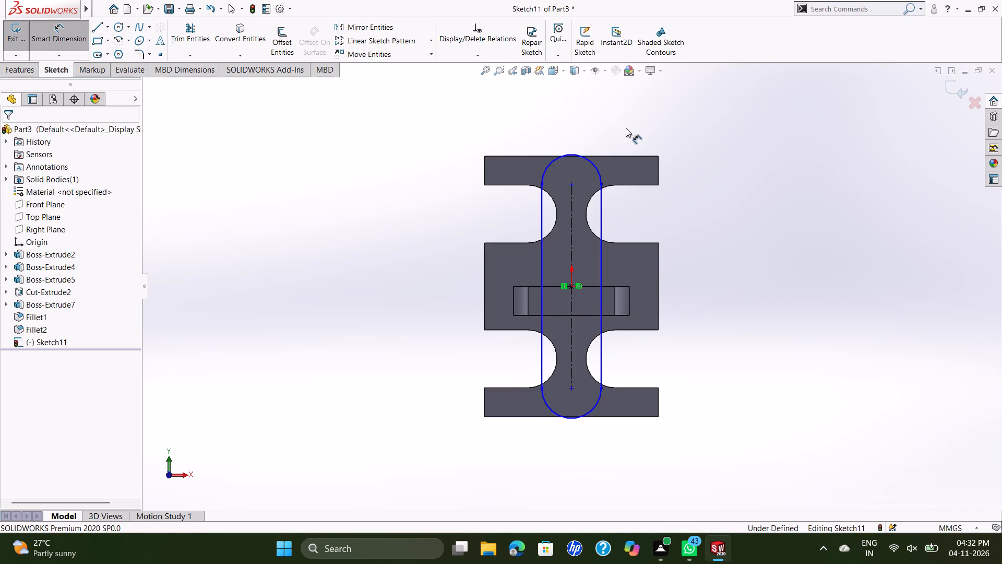
click(571, 154)
click(571, 418)
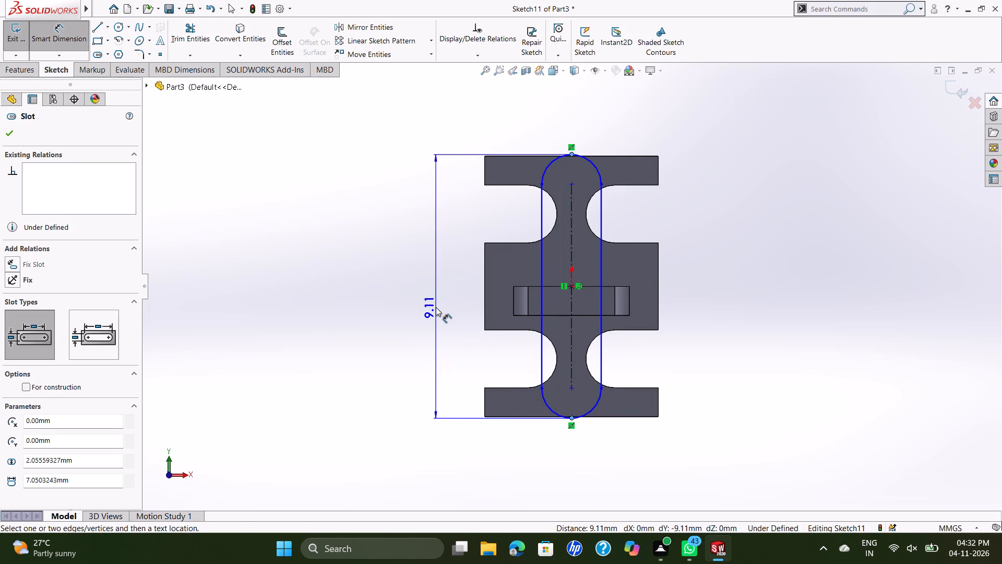
click(436, 307)
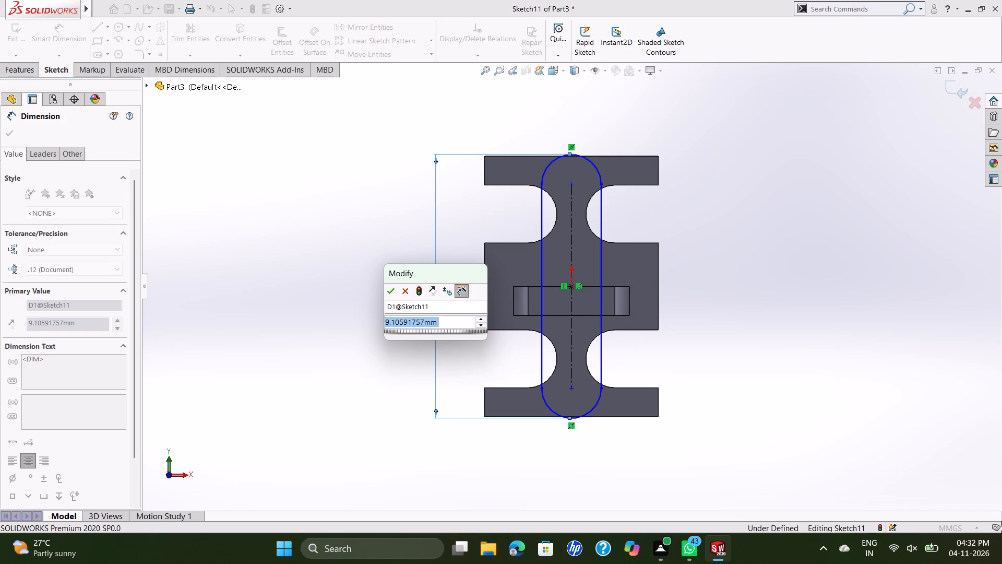
key(9)
key(Return)
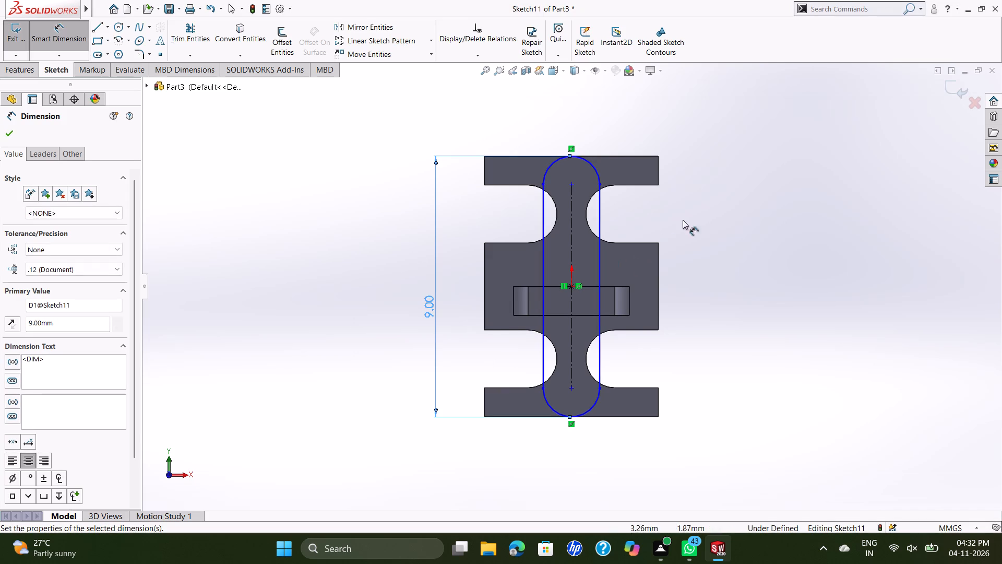
key(Escape)
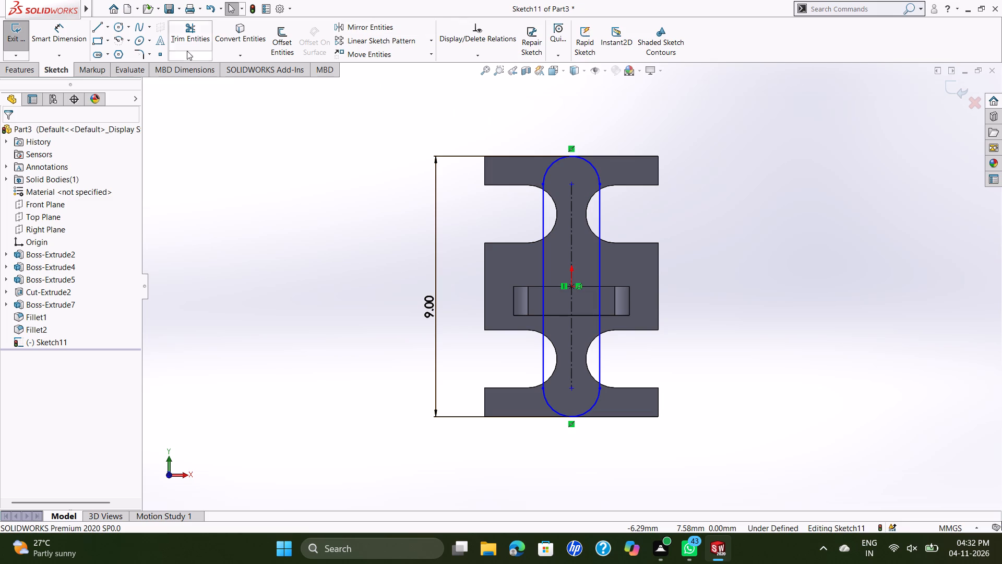
Dimension the radius of the slot's upper end arc as 1.5 mm.
click(61, 32)
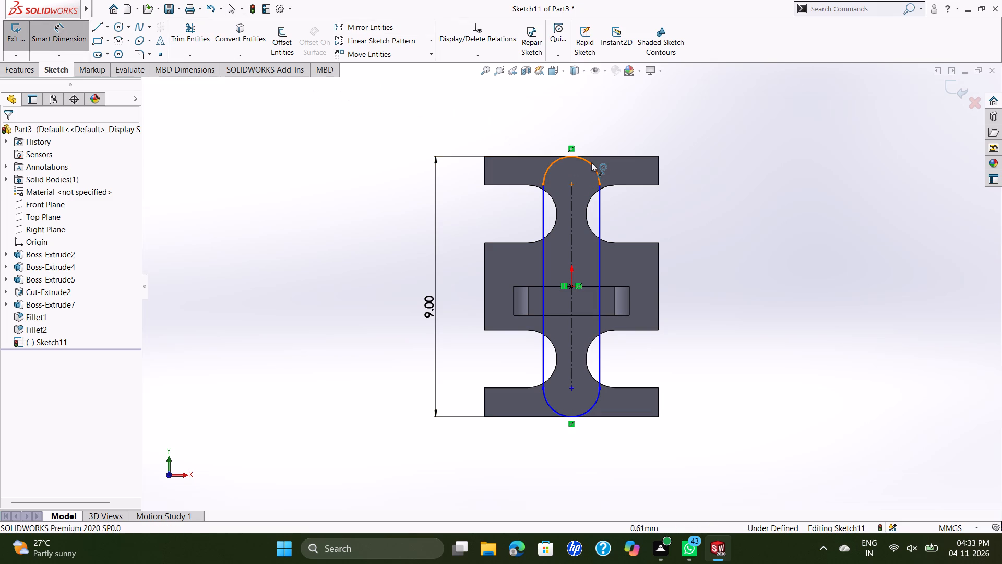
click(591, 165)
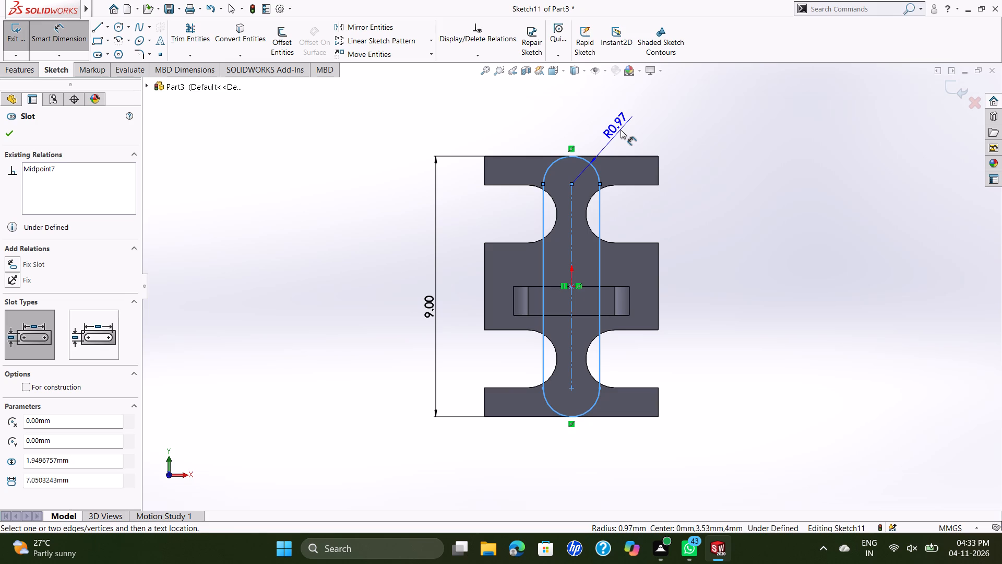
right_click(621, 130)
text(1.5)
key(Return)
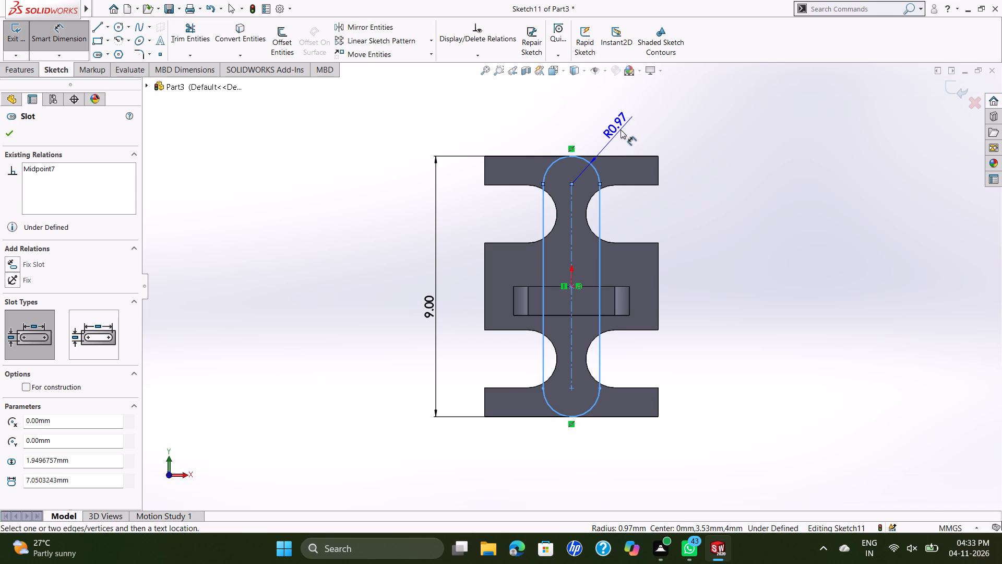
click(618, 132)
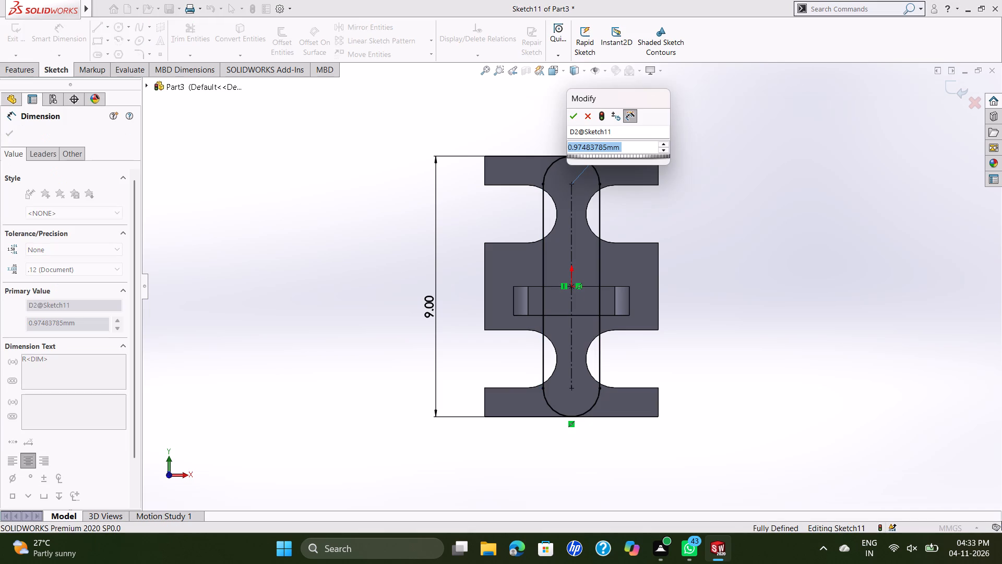
text(1.5)
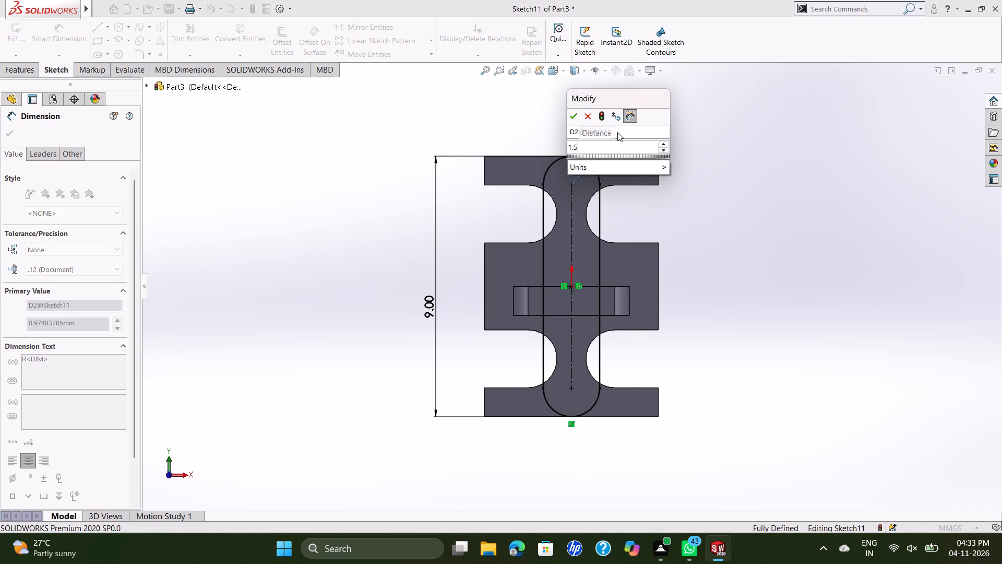
key(Return)
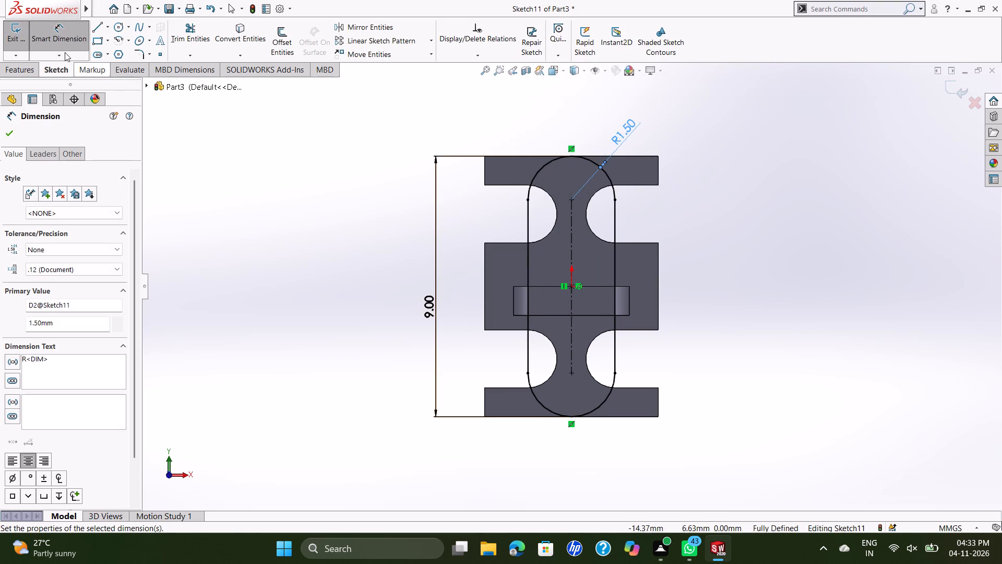
Draw two circles of 1.5 mm diameter, one centred on each end-arc centre of the slot.
click(120, 31)
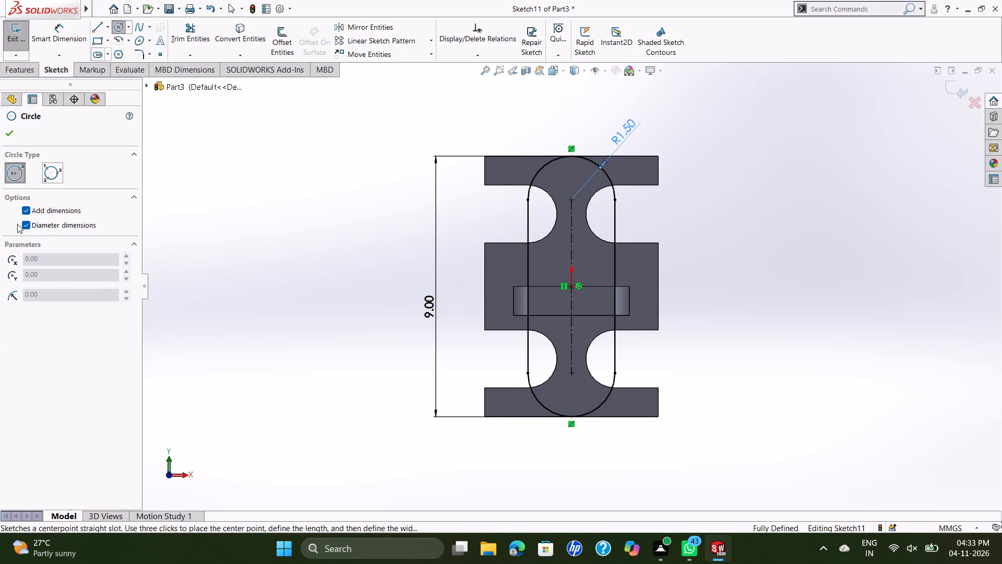
click(573, 199)
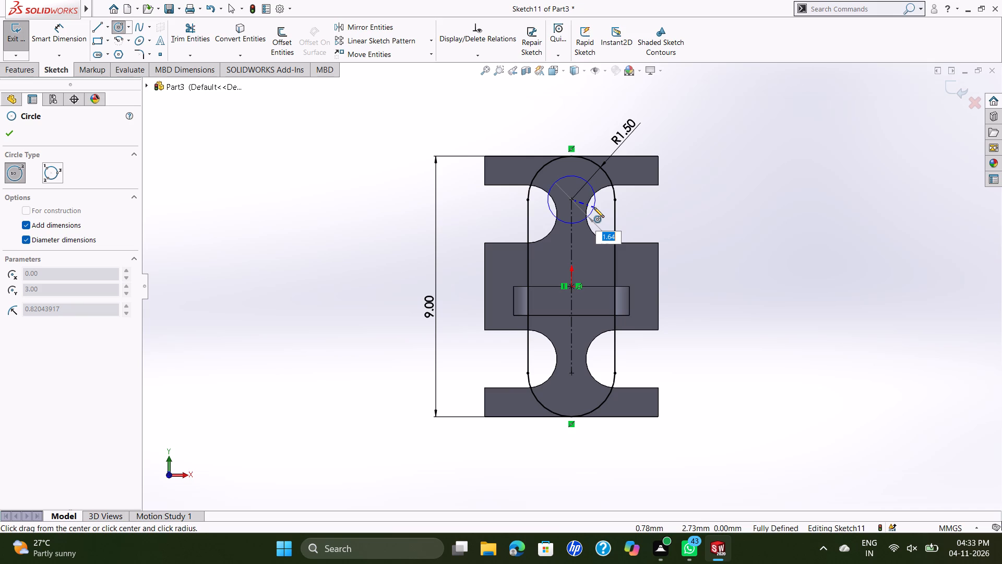
text(1.5)
key(Return)
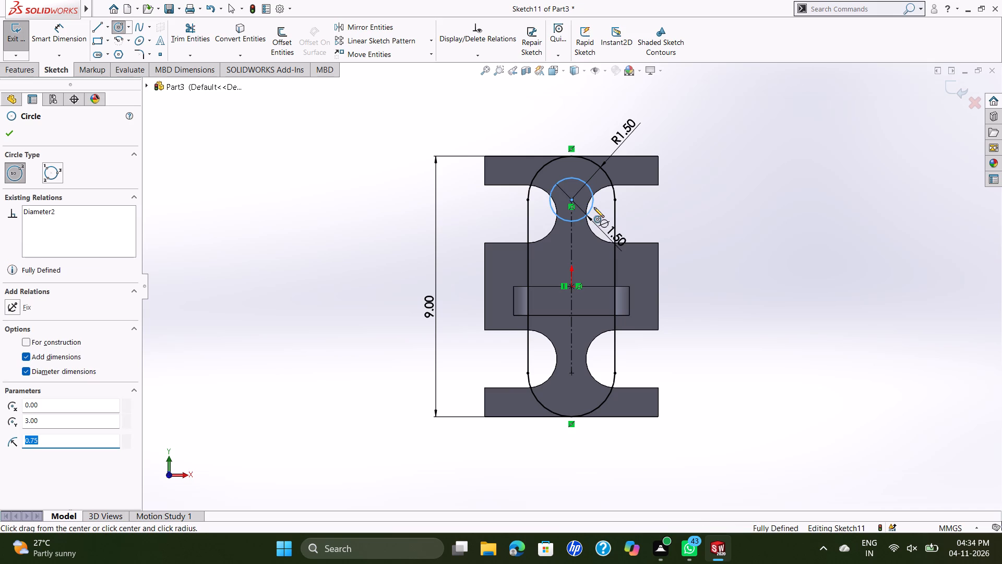
click(571, 375)
text(1.5)
key(Return)
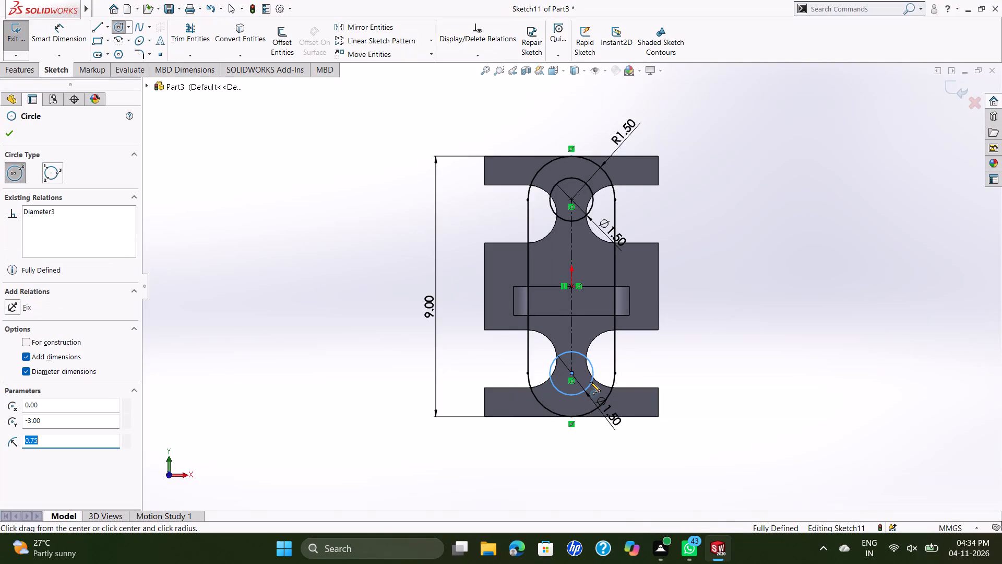
key(Escape)
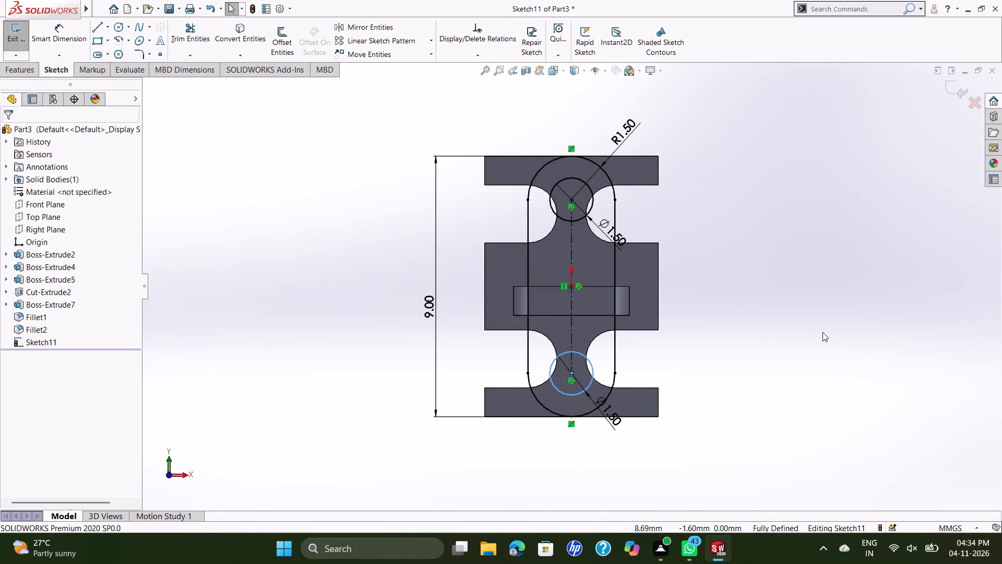
Start a blind boss extrusion of the slot profile with its two circular holes, outward from the block's end.
middle_drag(781, 283, 837, 333)
key(Escape)
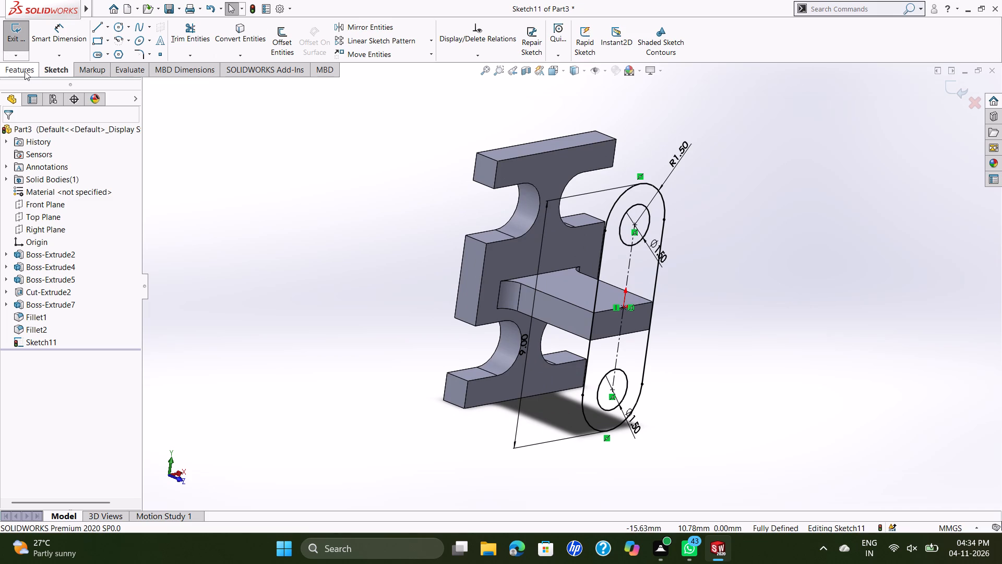
click(25, 71)
click(23, 42)
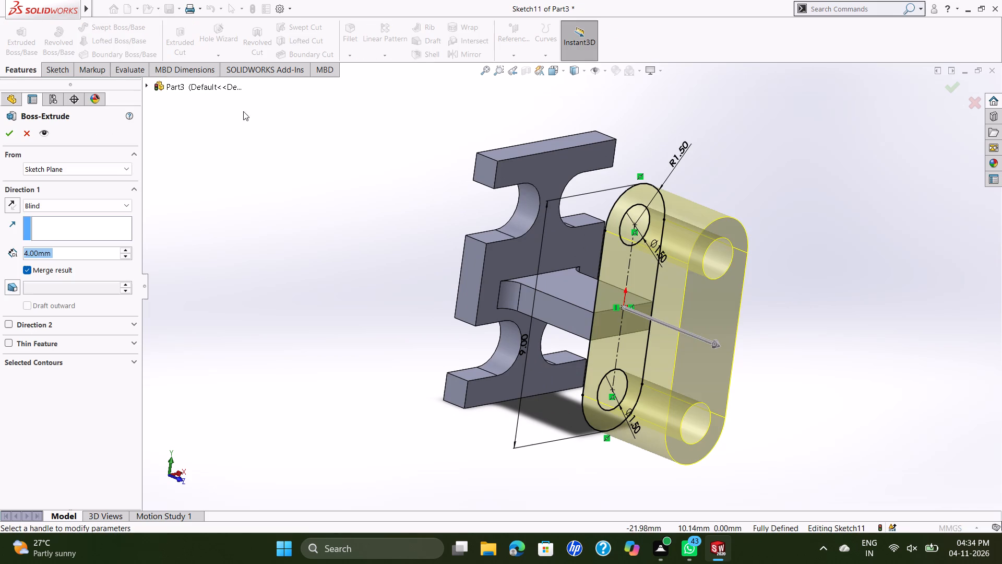
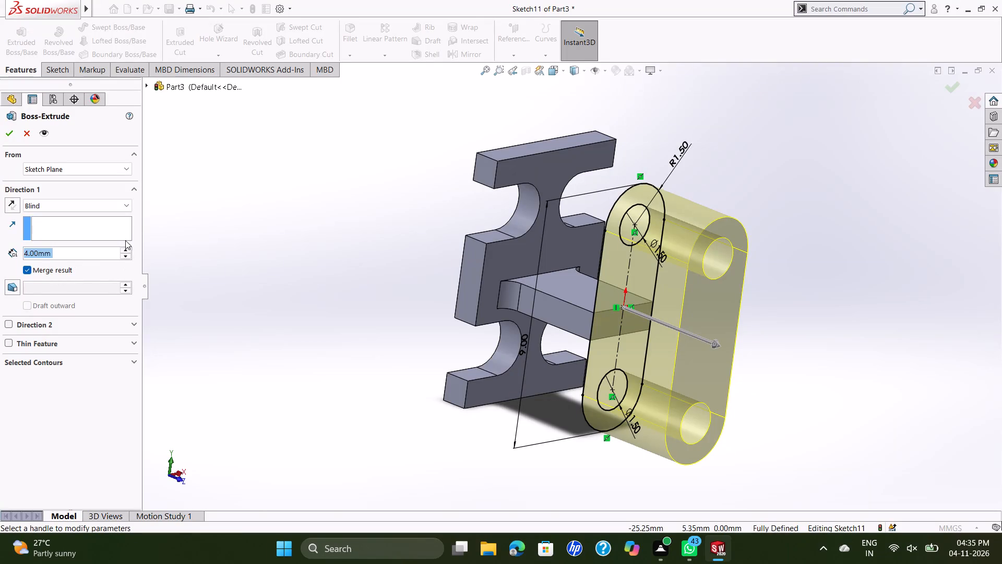
Set the slot profile's blind extrusion depth to 1 mm and complete the boss, merged with the block.
key(1)
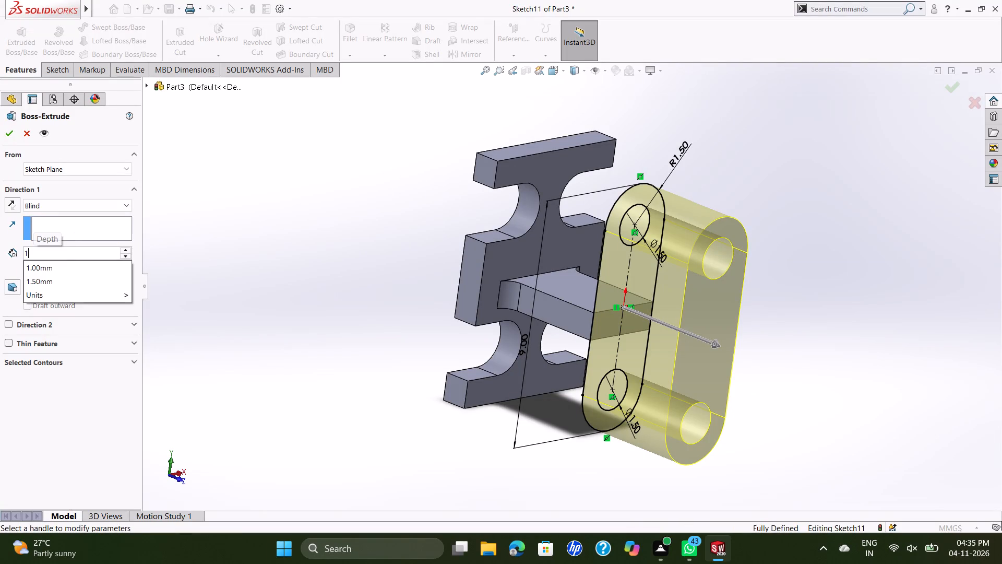
key(Return)
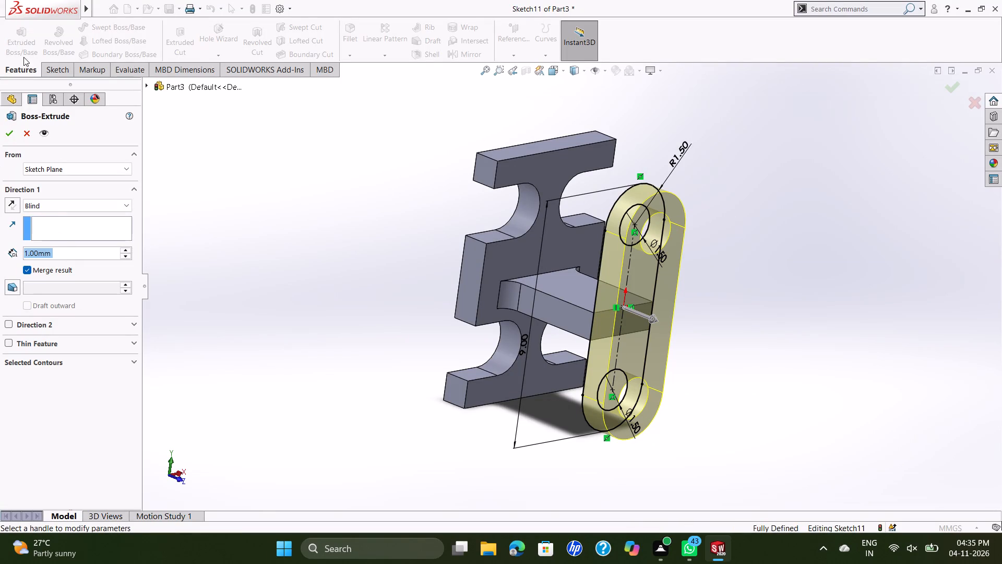
click(10, 130)
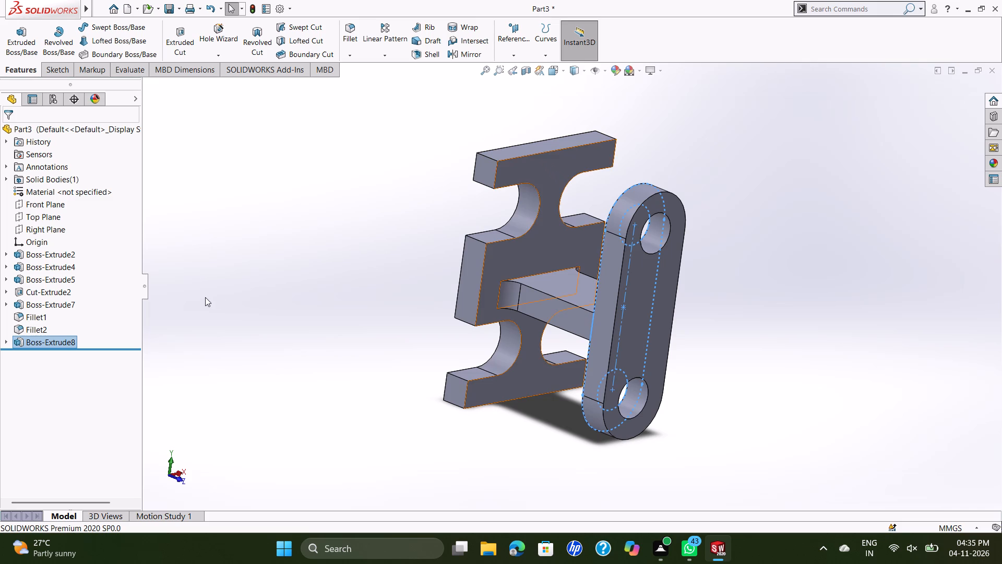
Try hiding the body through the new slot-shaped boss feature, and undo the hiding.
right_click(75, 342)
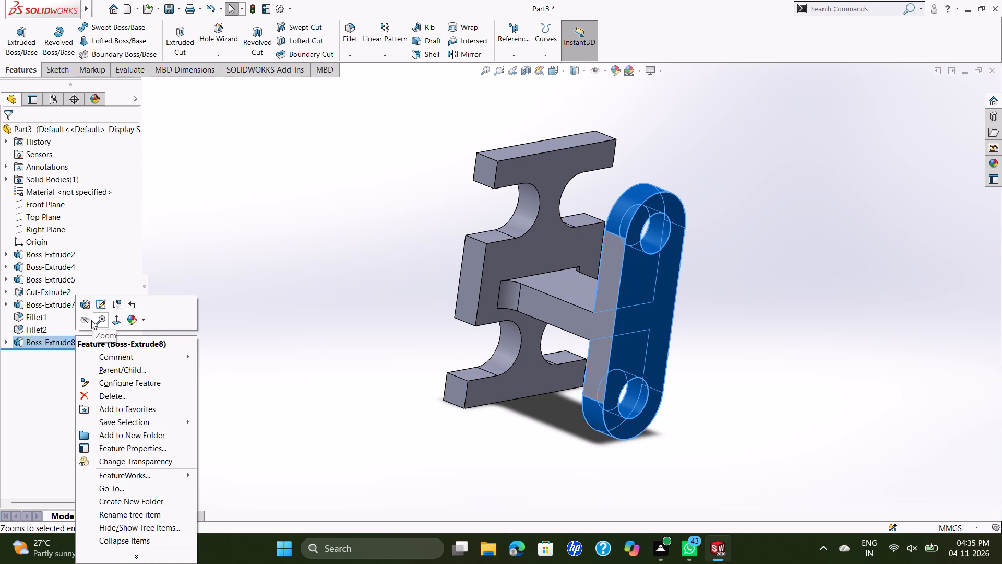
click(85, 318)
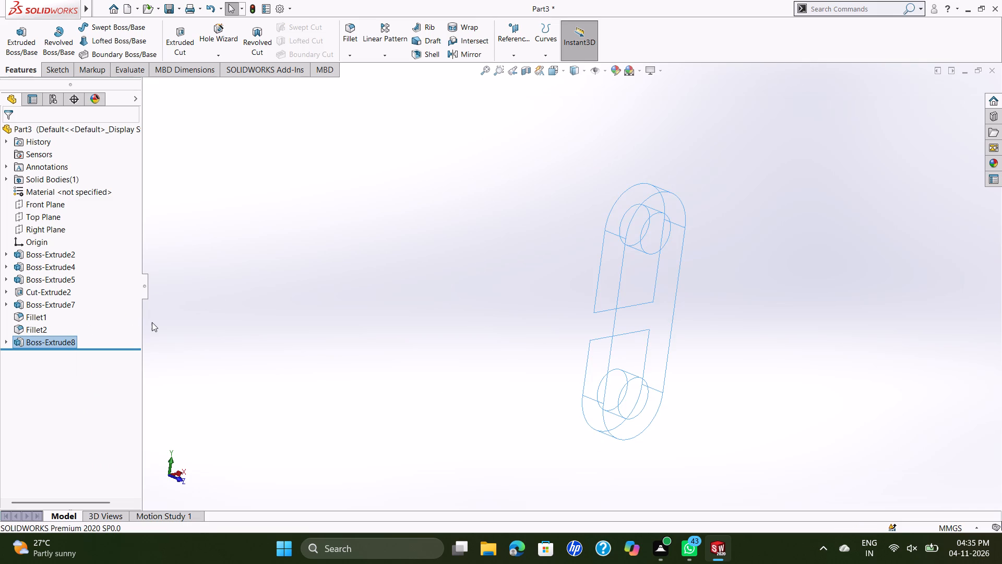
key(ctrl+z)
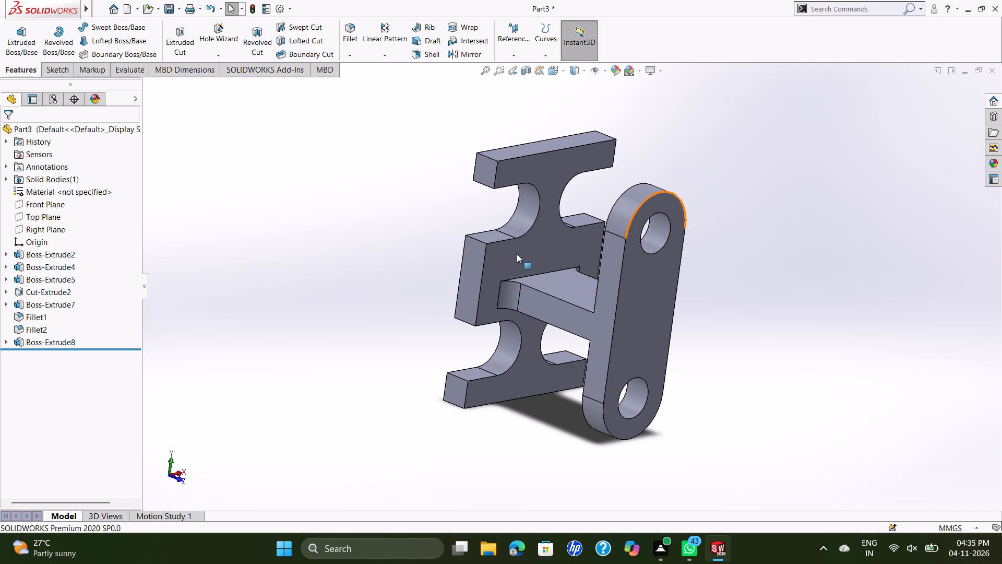
Examine the base plate's front face and its rounded side notches, checking their sketch dimensions and edges.
middle_drag(608, 231, 491, 192)
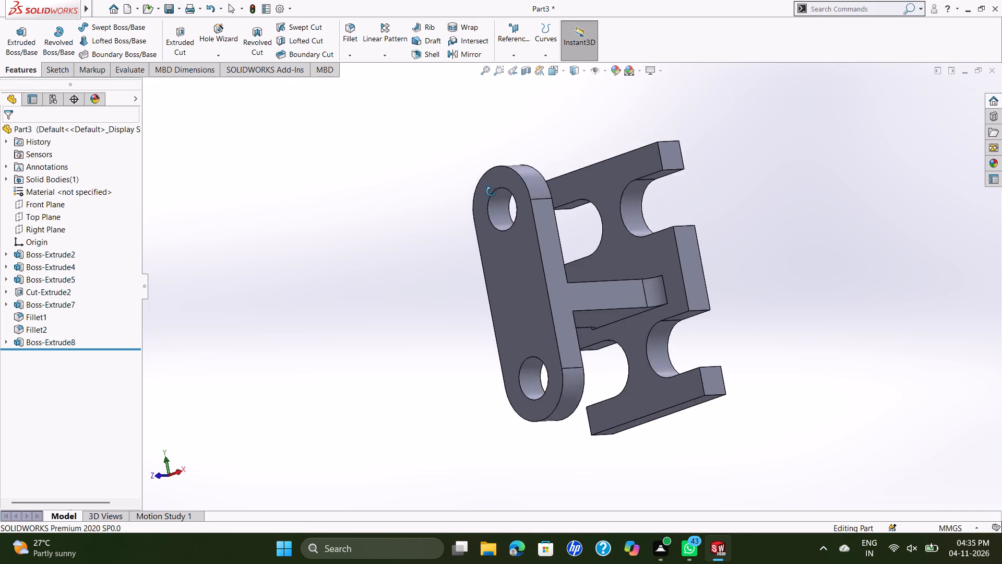
middle_drag(491, 192, 605, 360)
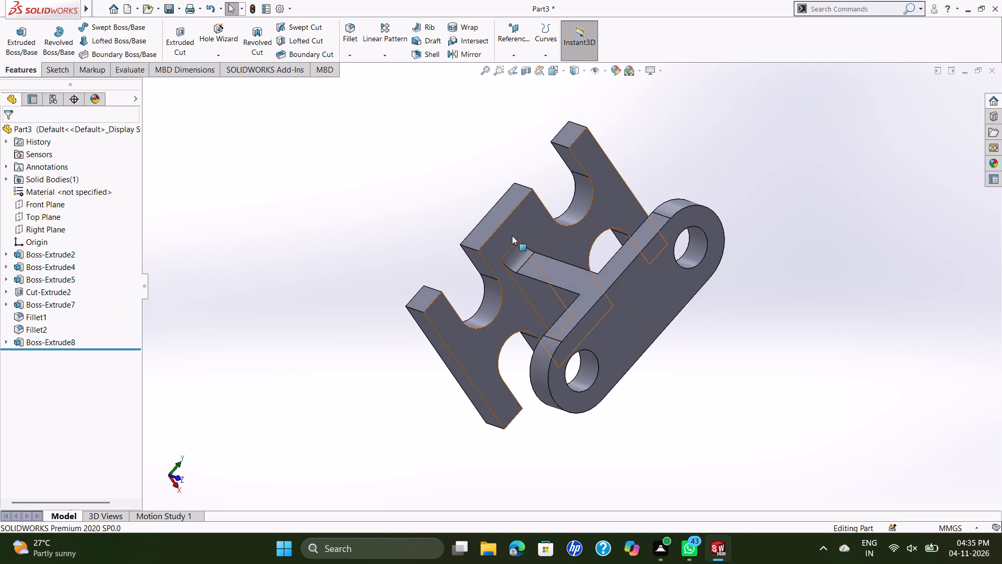
click(512, 236)
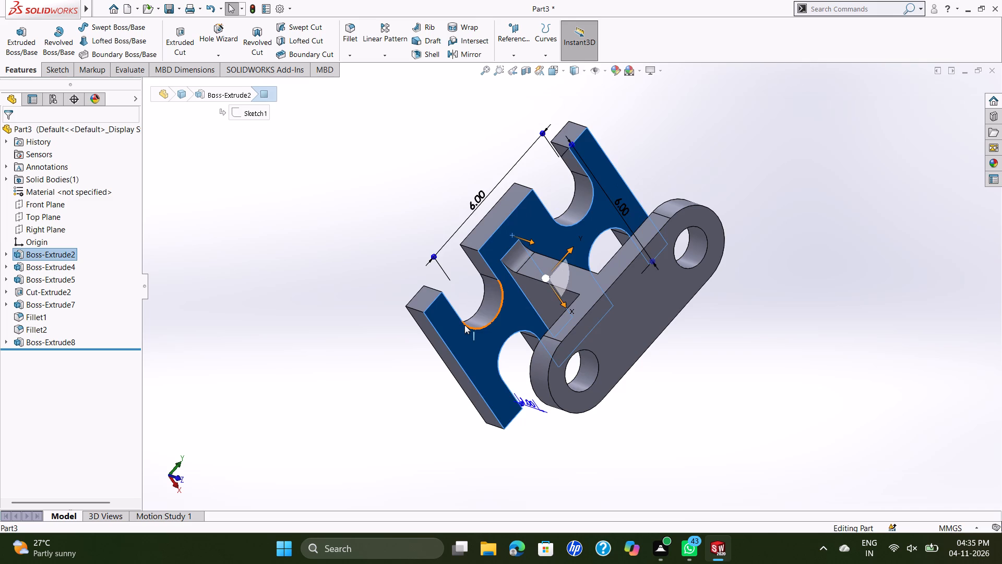
click(464, 325)
click(462, 320)
double_click(461, 320)
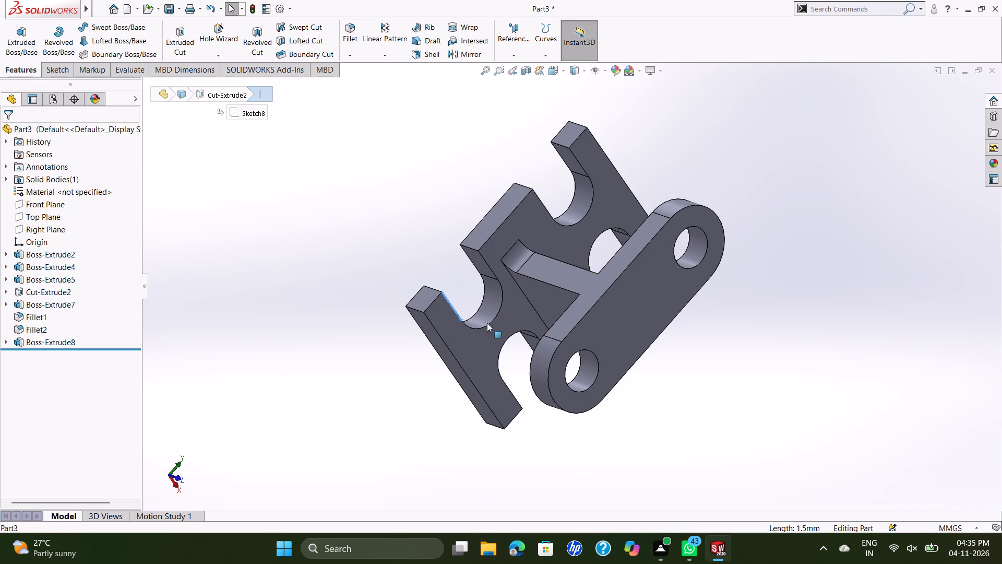
click(488, 323)
click(492, 329)
double_click(496, 330)
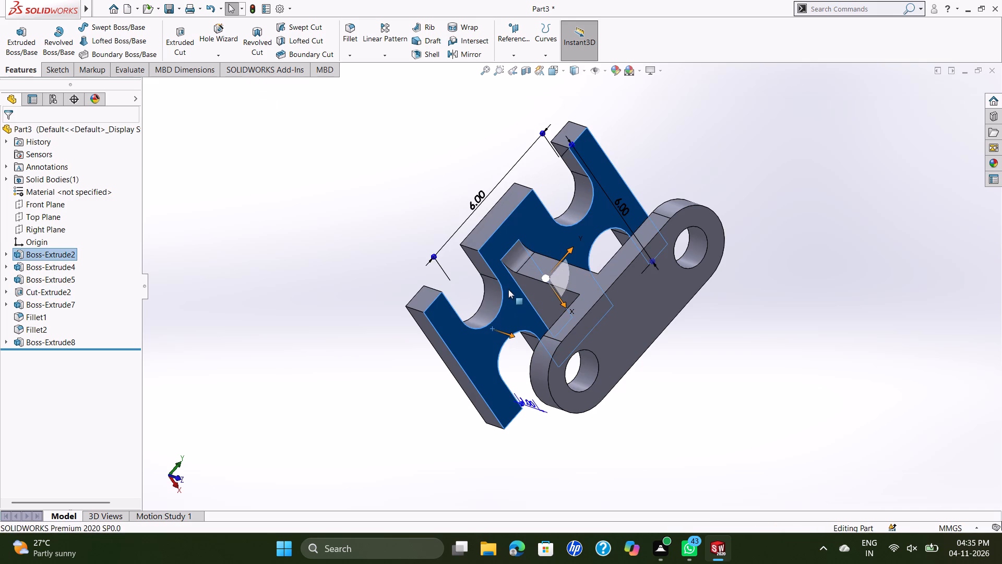
click(508, 289)
click(507, 281)
click(499, 264)
click(496, 263)
key(Escape)
key(Escape)
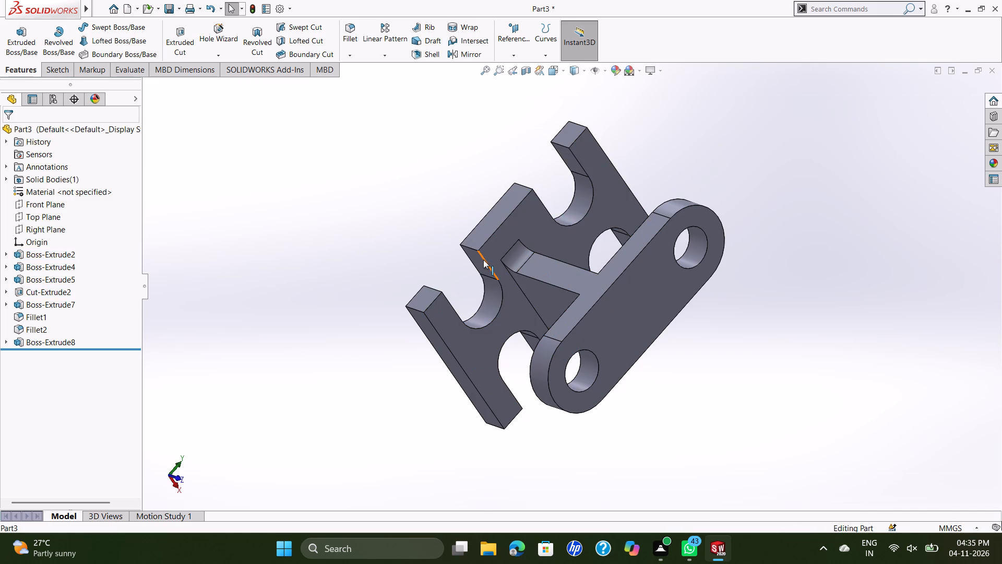
double_click(483, 260)
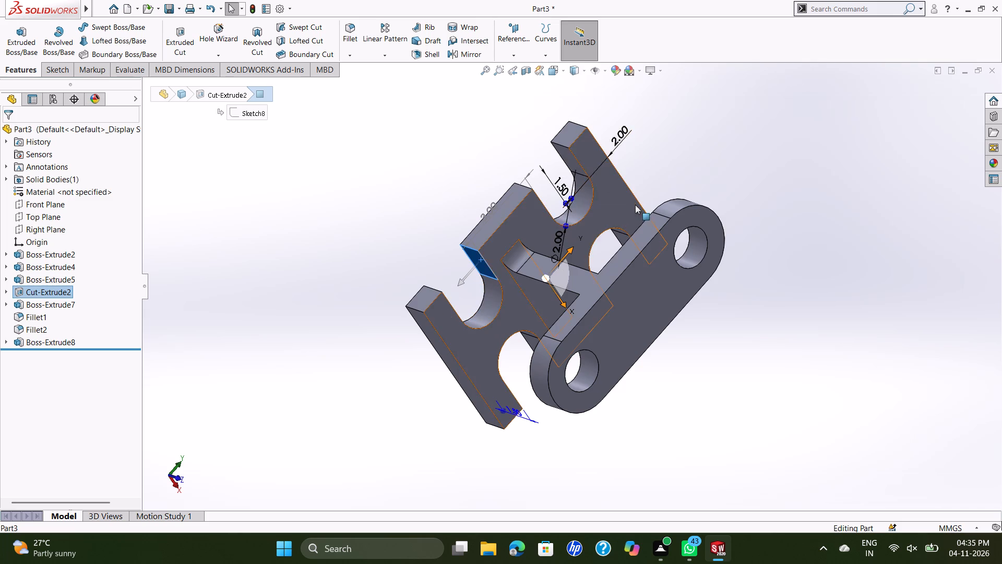
key(Escape)
Check the dimensions of the slot-shaped end, the connecting block and the fillet where the block meets the plate.
click(629, 276)
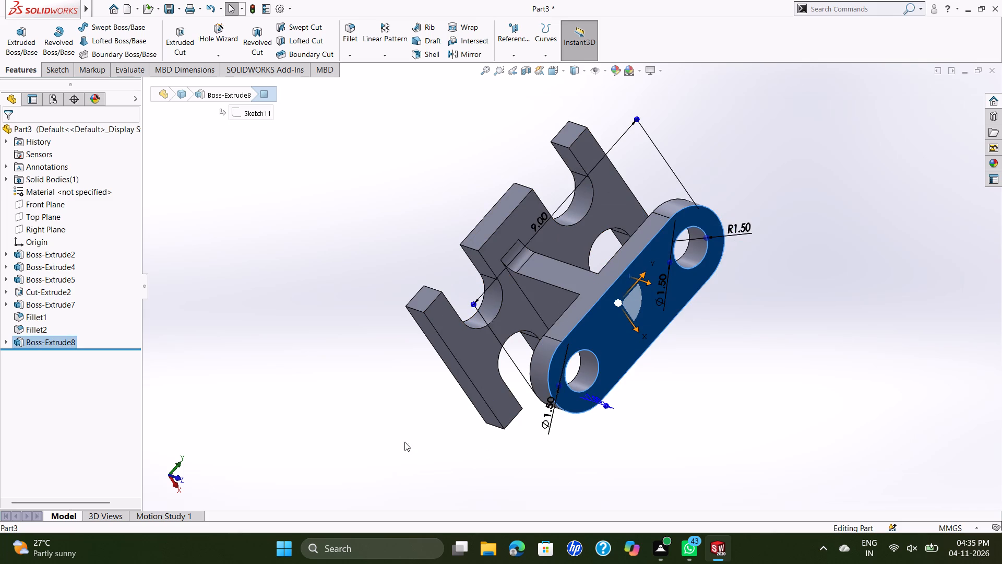
double_click(546, 302)
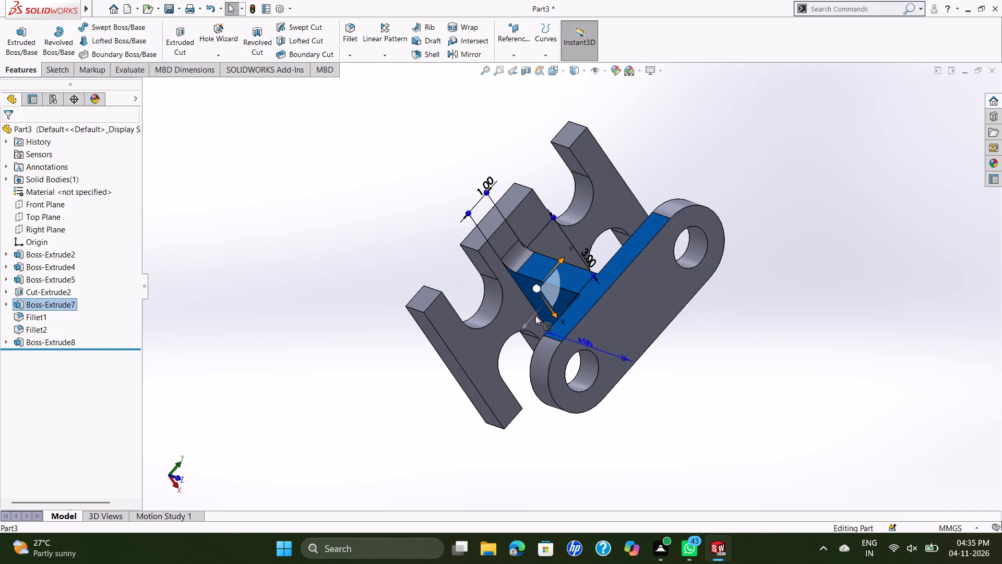
key(Escape)
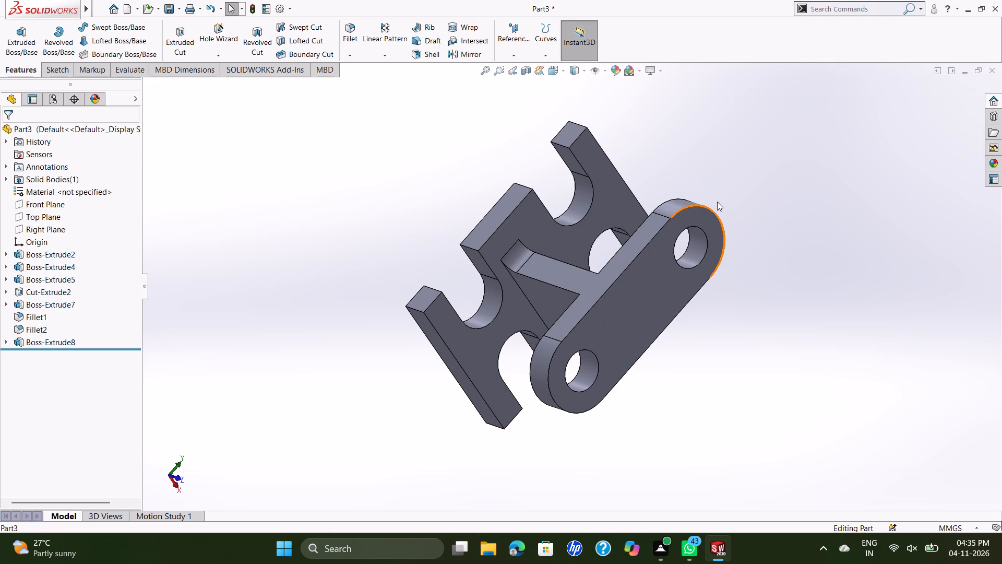
double_click(518, 256)
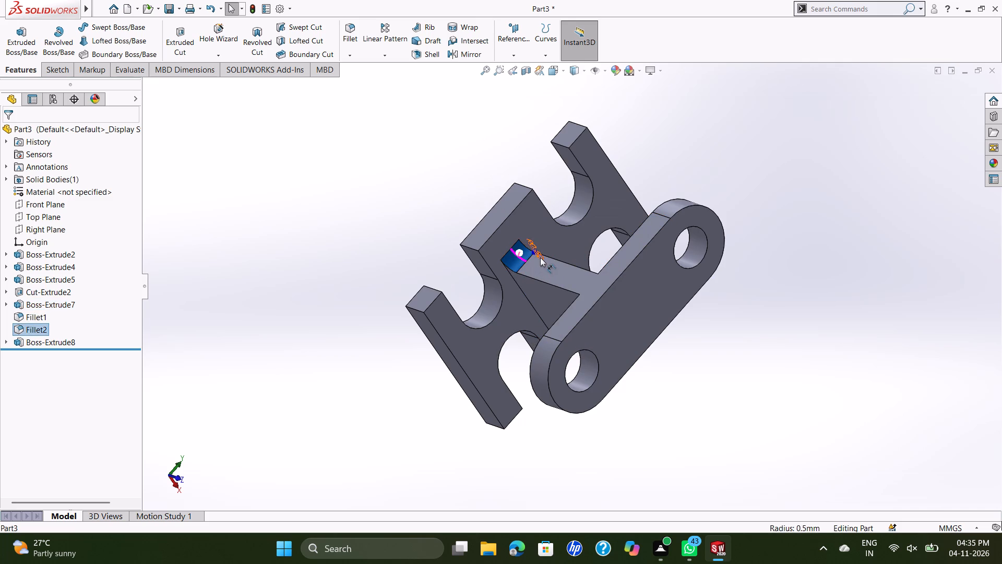
scroll(539, 255, down, 6)
scroll(539, 261, up, 4)
key(Escape)
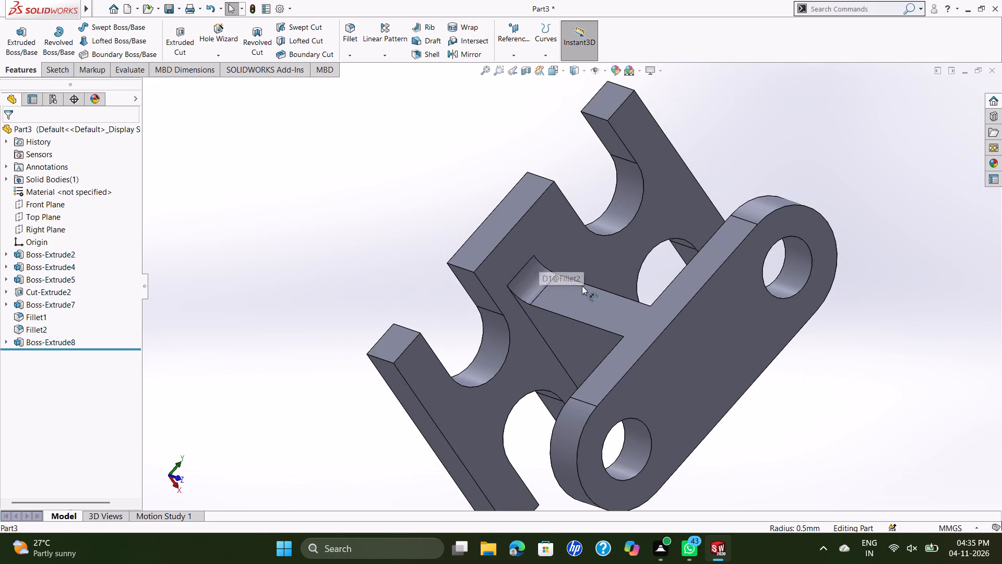
Inspect the whole part from several angles, covering the two-hole end, the connecting block and the notched plate.
middle_drag(749, 165, 682, 186)
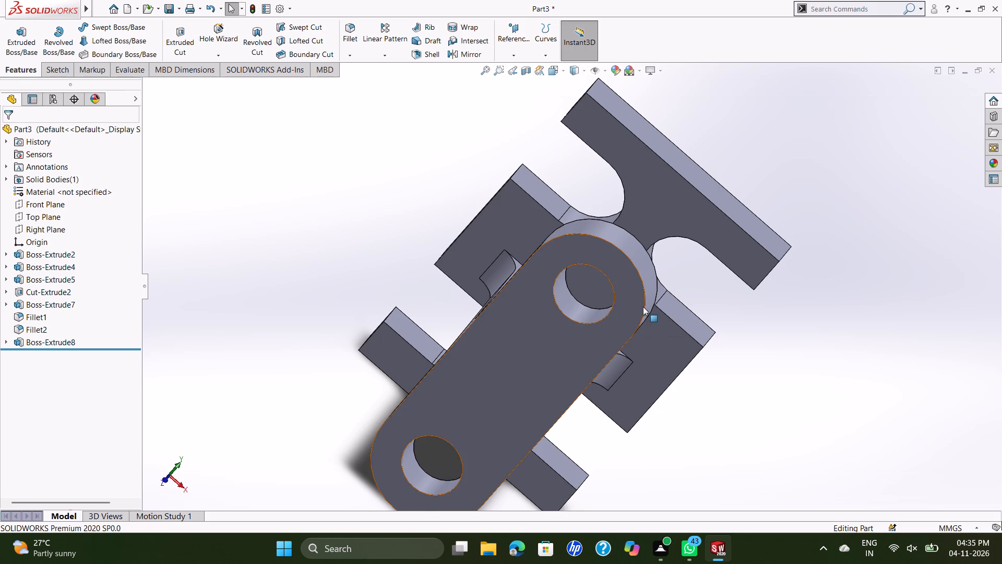
key(ctrl+7)
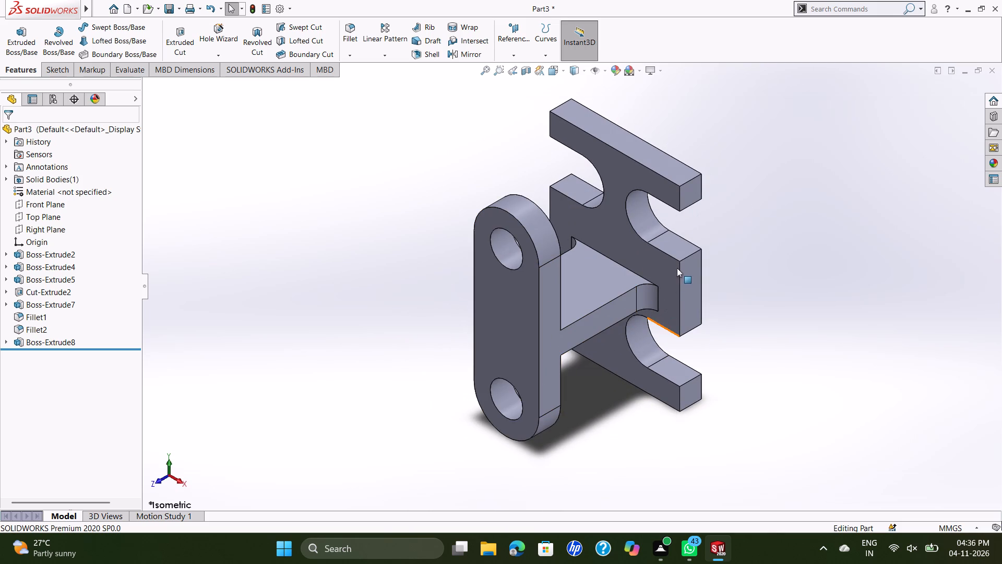
middle_drag(746, 237, 790, 258)
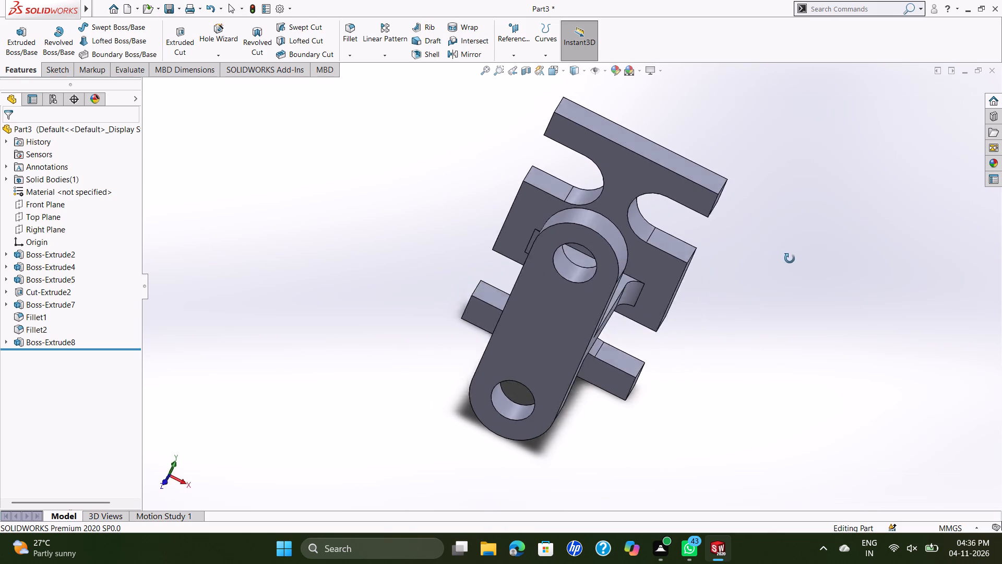
middle_drag(790, 258, 816, 280)
middle_drag(451, 186, 438, 254)
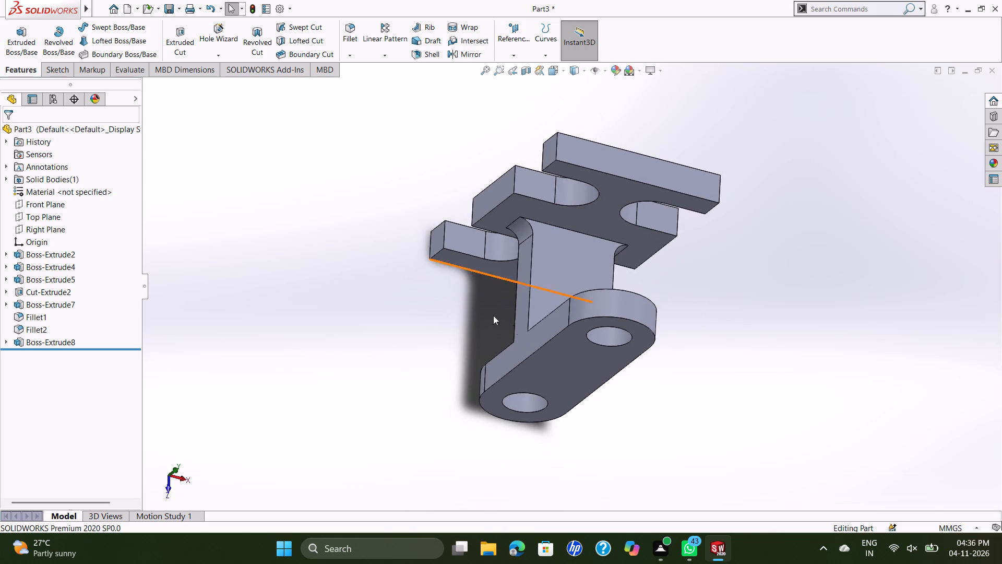
middle_drag(554, 297, 581, 218)
scroll(575, 210, up, 1)
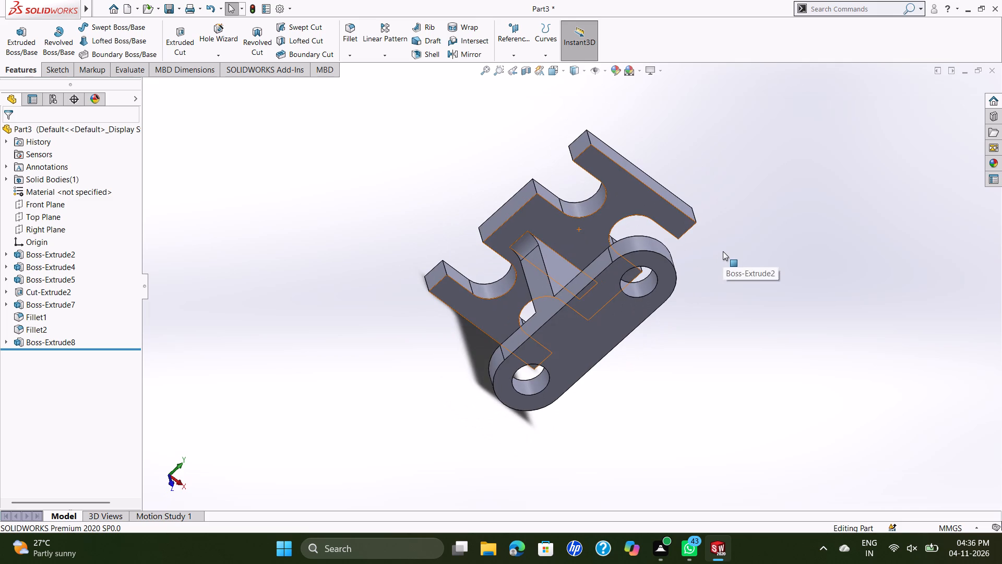
scroll(693, 241, up, 1)
middle_drag(693, 241, 597, 173)
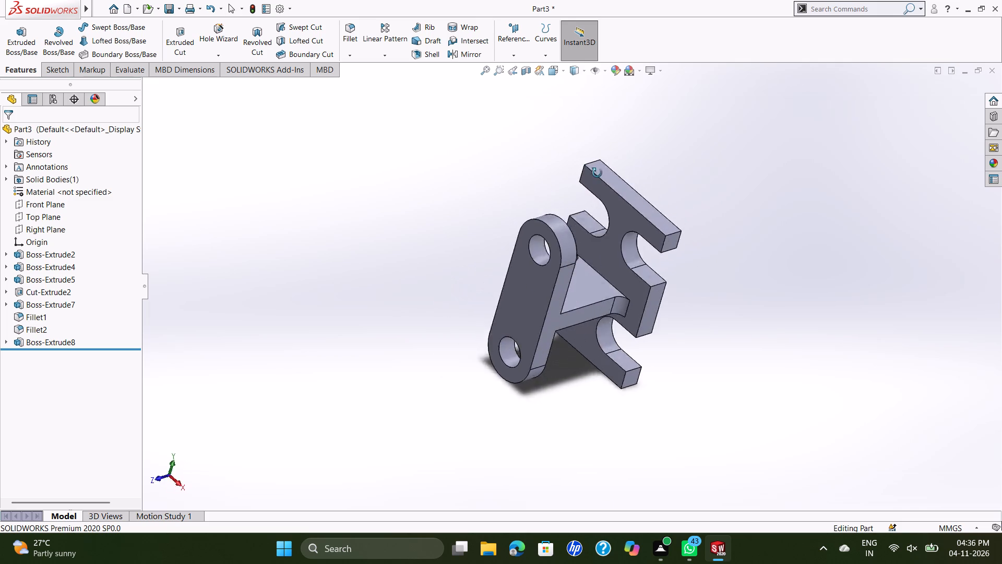
middle_drag(597, 173, 617, 160)
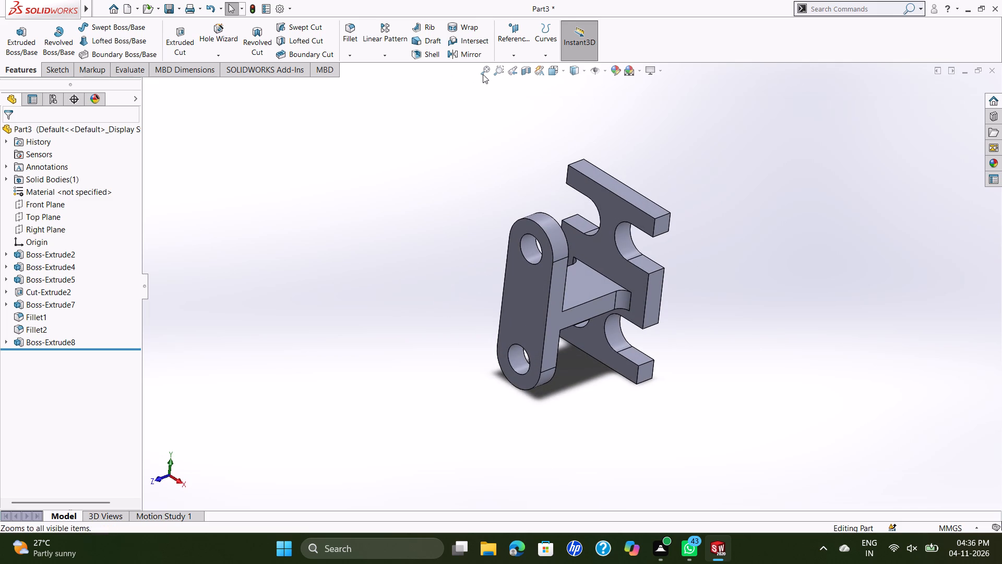
click(483, 74)
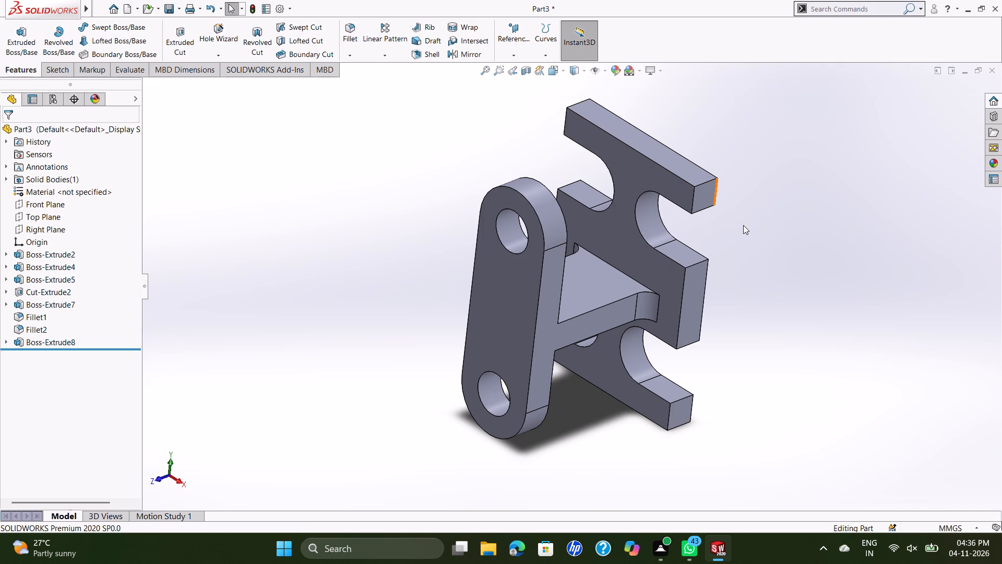
Review the part in isometric, face-on, back and bottom standard views, and from oblique angles with the whole model fitted.
key(ctrl+7)
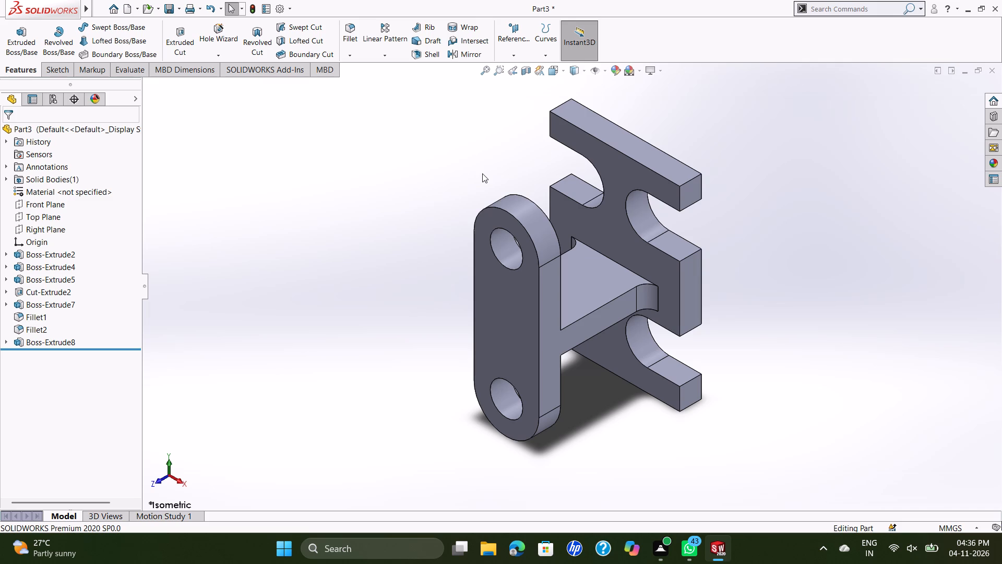
key(ctrl+8)
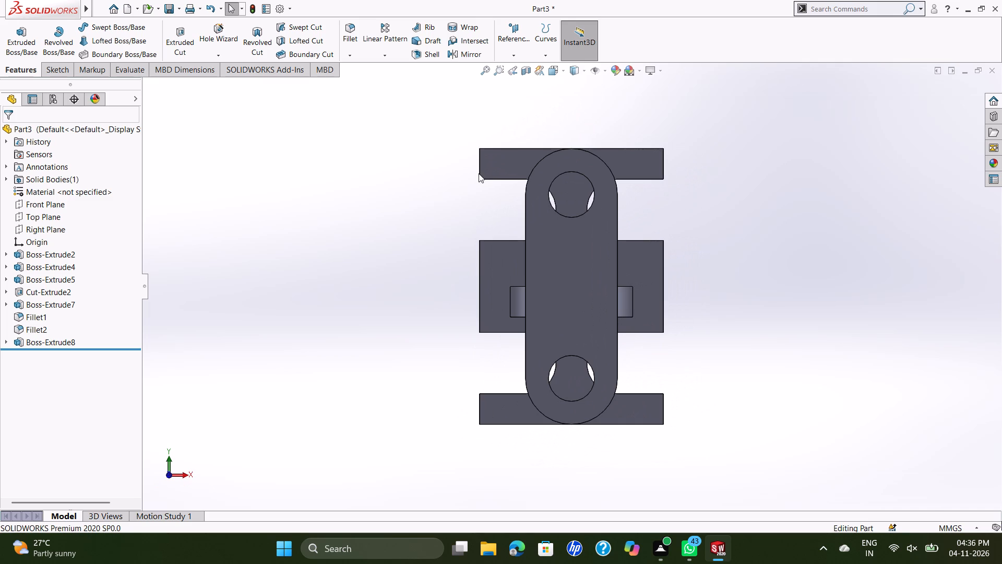
key(ctrl+2)
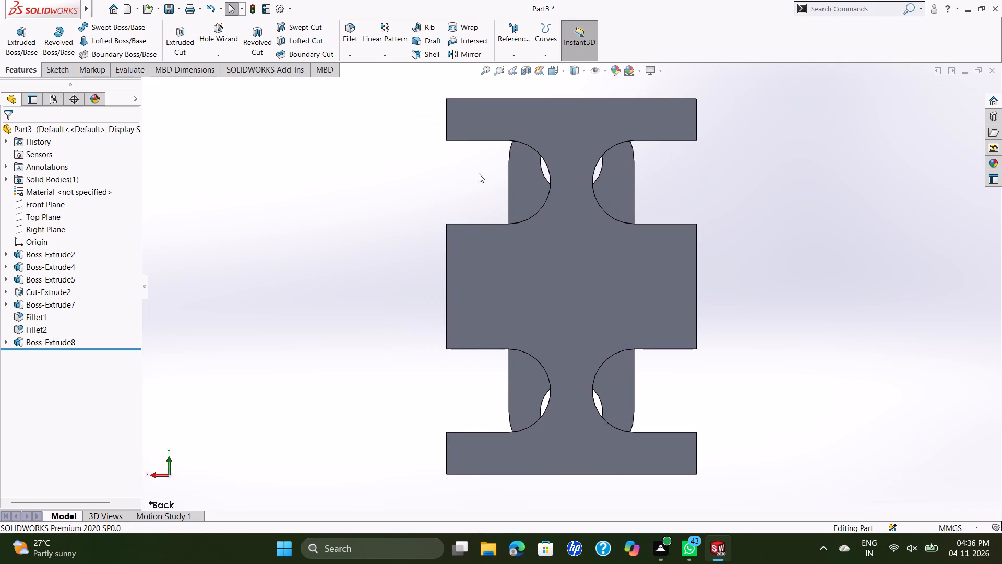
key(ctrl+6)
key(ctrl+7)
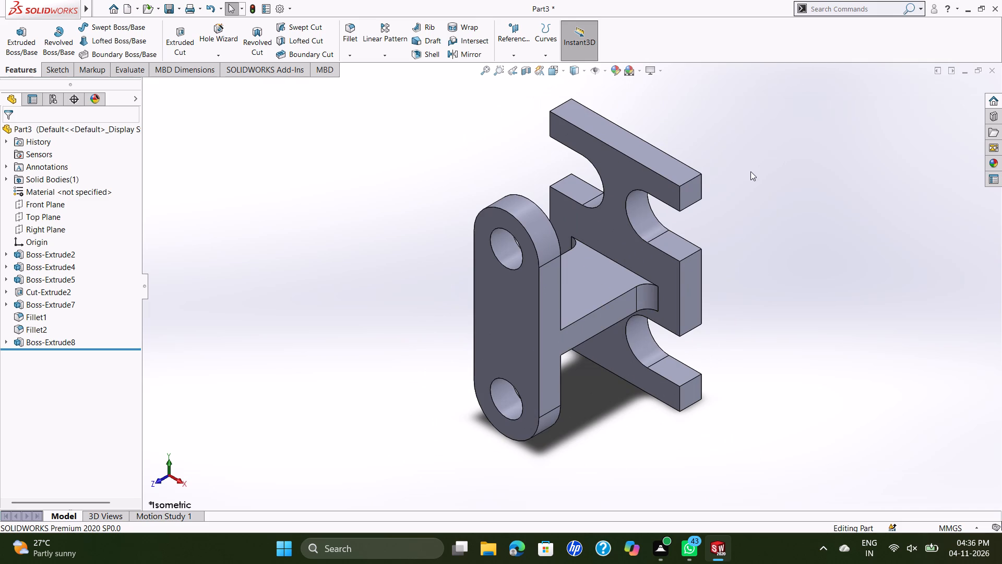
middle_drag(748, 191, 823, 130)
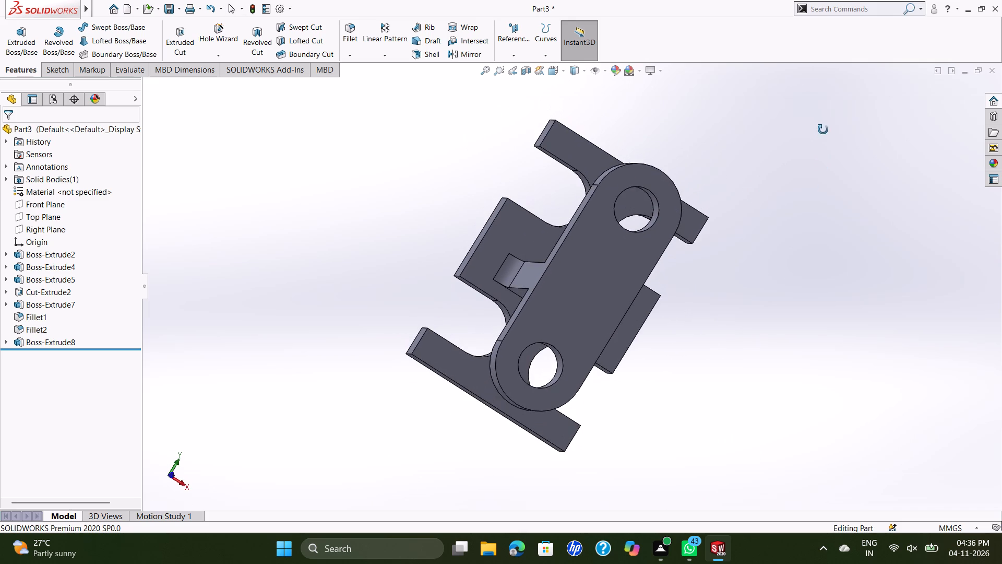
middle_drag(823, 130, 823, 128)
middle_drag(667, 182, 645, 173)
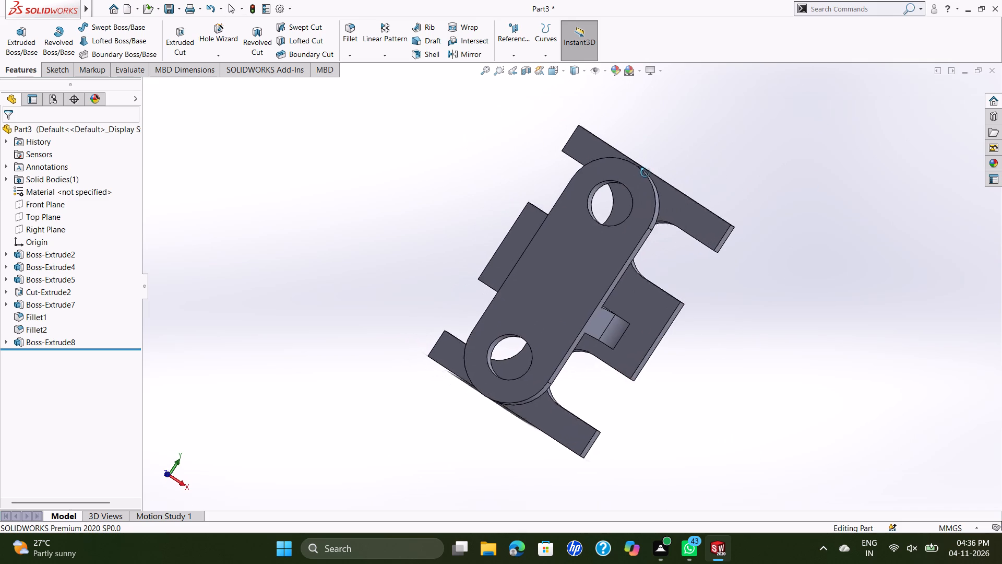
middle_drag(645, 173, 582, 173)
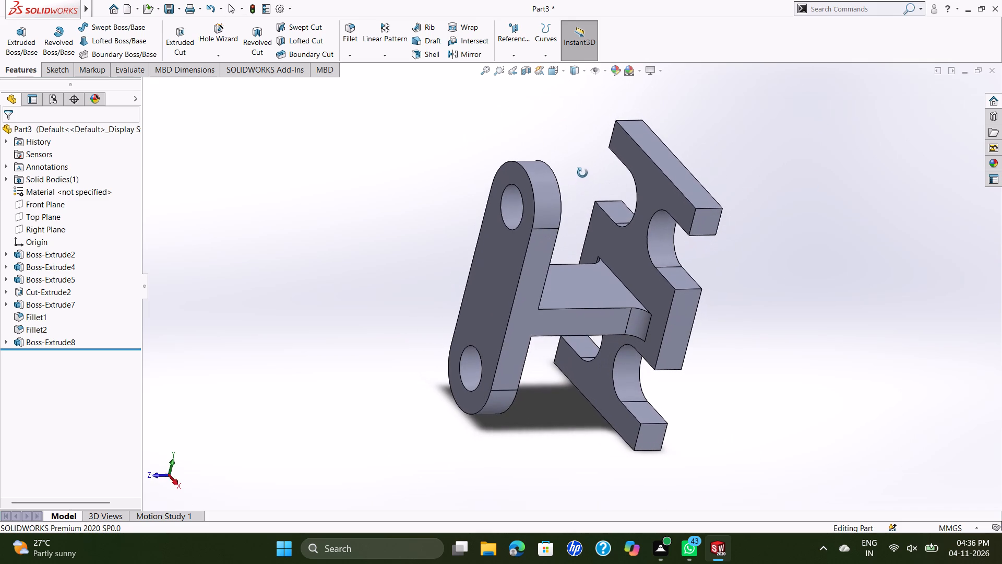
middle_drag(582, 173, 581, 161)
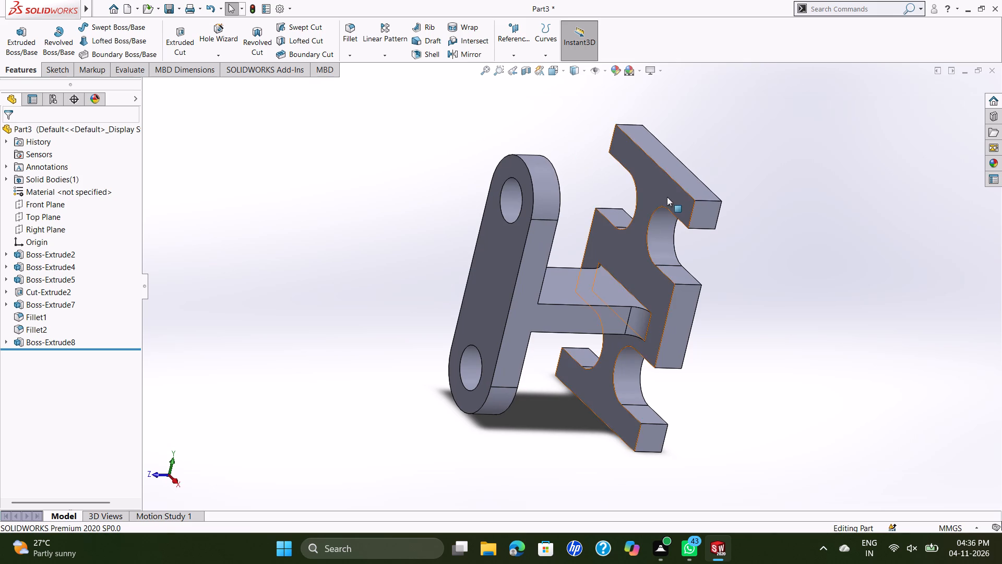
click(491, 69)
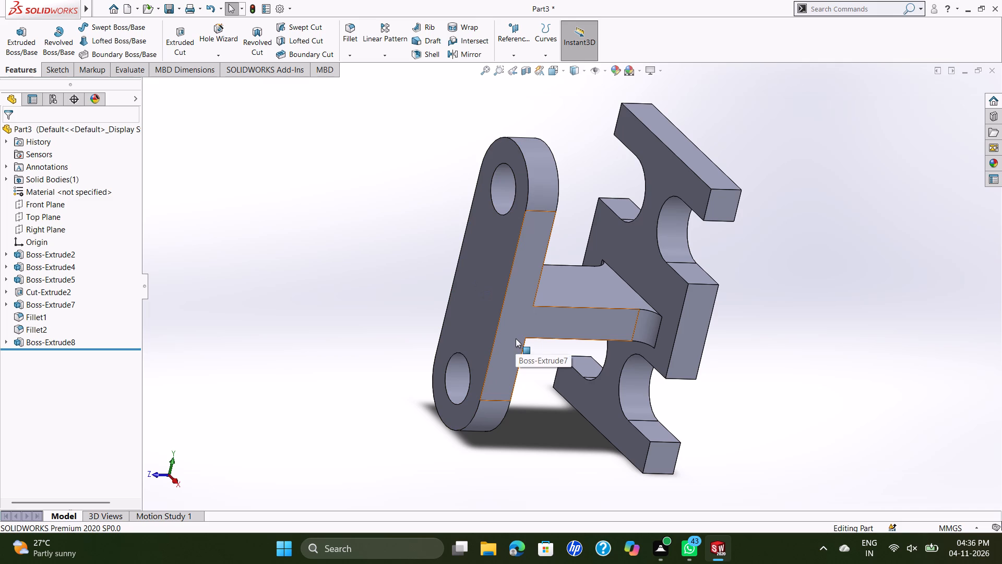
Set the part to the isometric view and save it in the Documents folder under the name D 2.
key(ctrl+7)
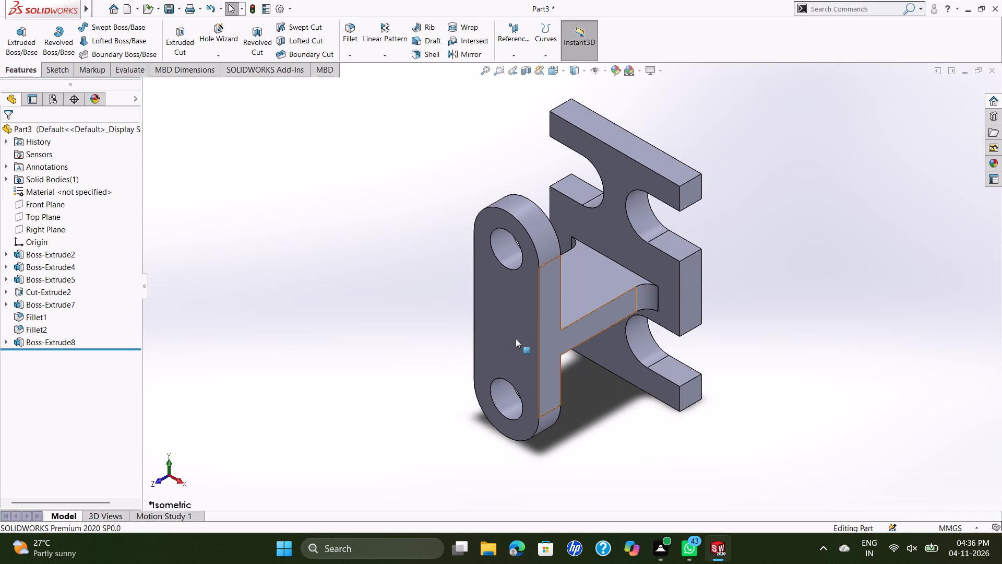
scroll(701, 123, down, 1)
scroll(694, 135, up, 1)
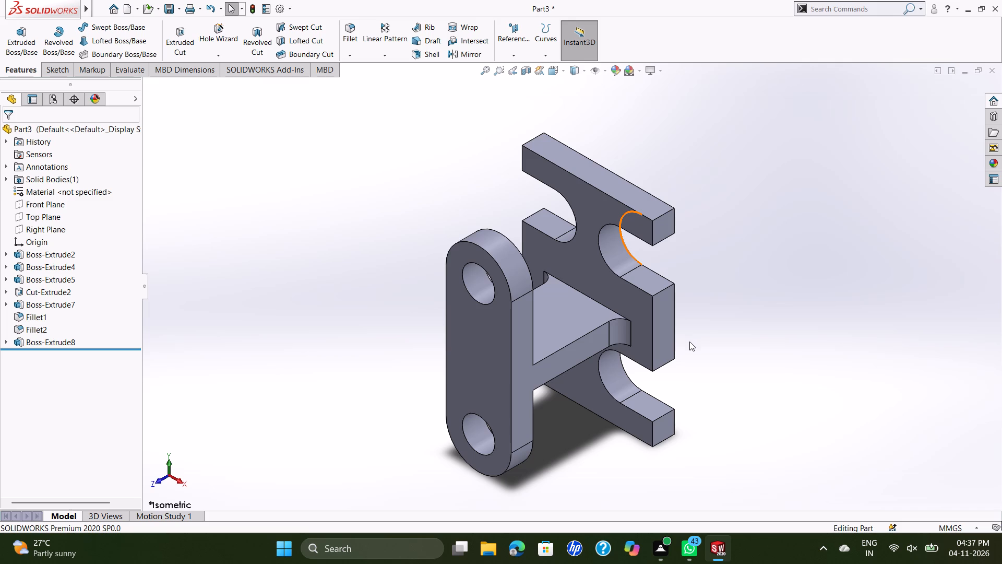
key(ctrl+s)
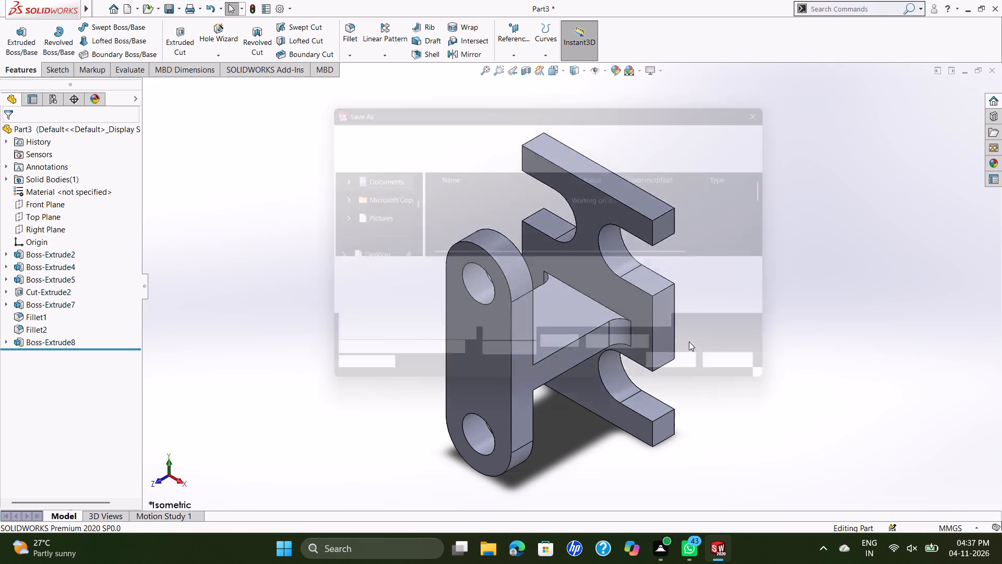
key(d)
key(space)
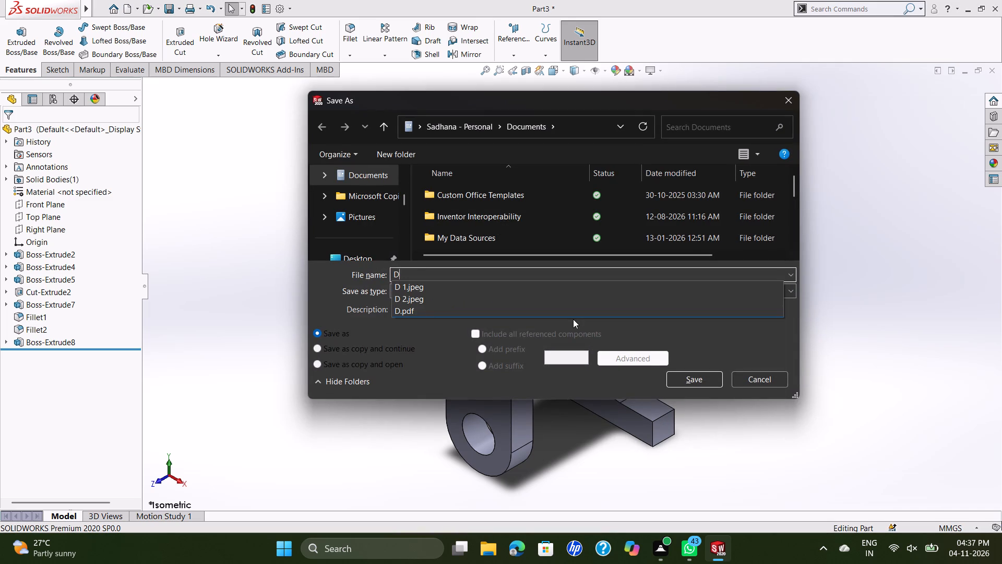
key(2)
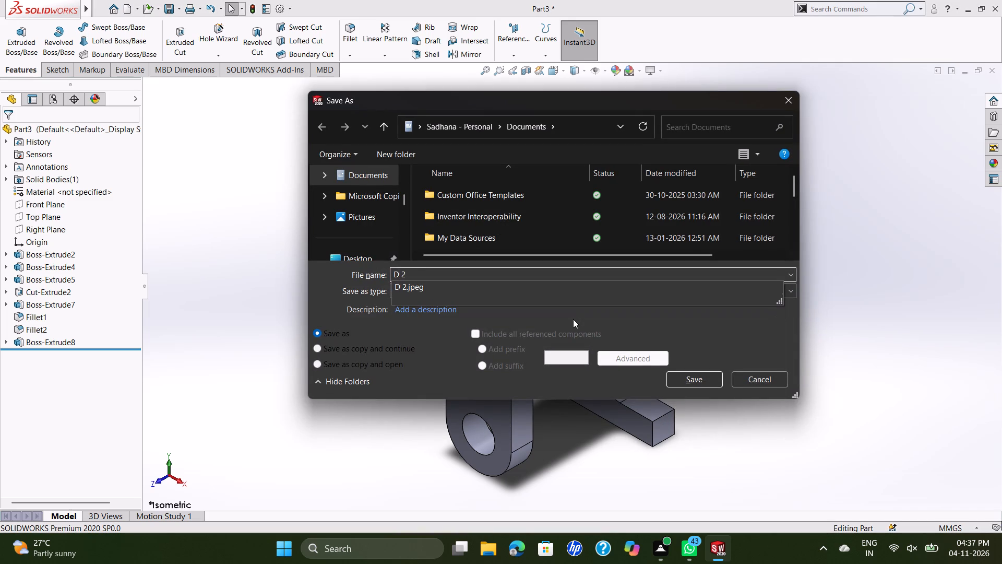
key(Return)
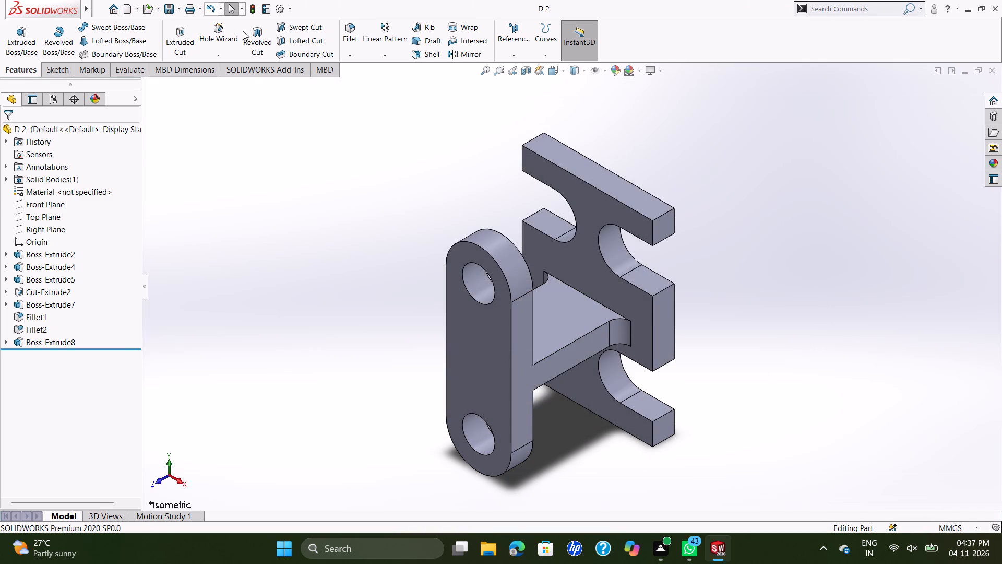
Save a copy of the part as an Adobe PDF named D 2 in the Documents folder.
click(97, 9)
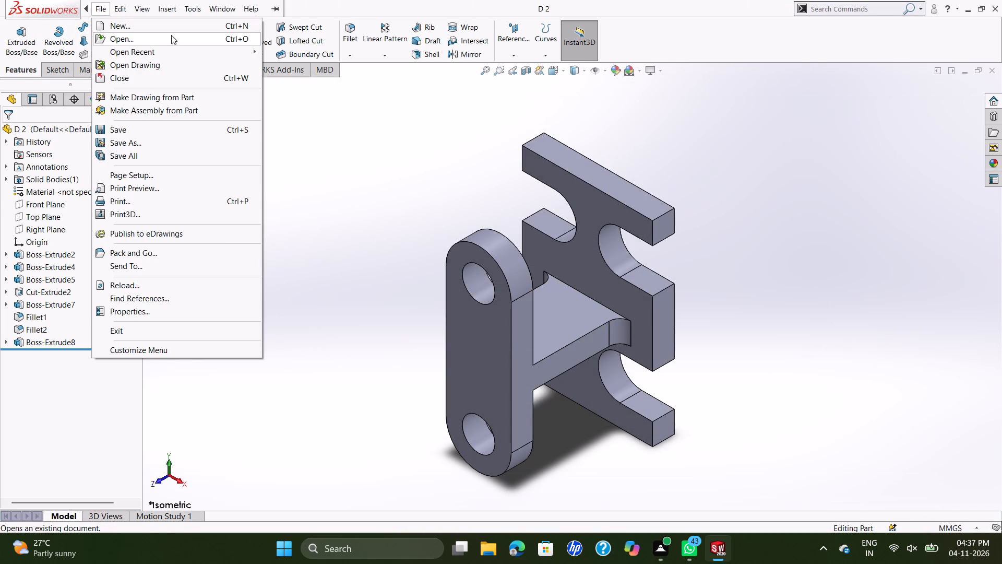
click(165, 138)
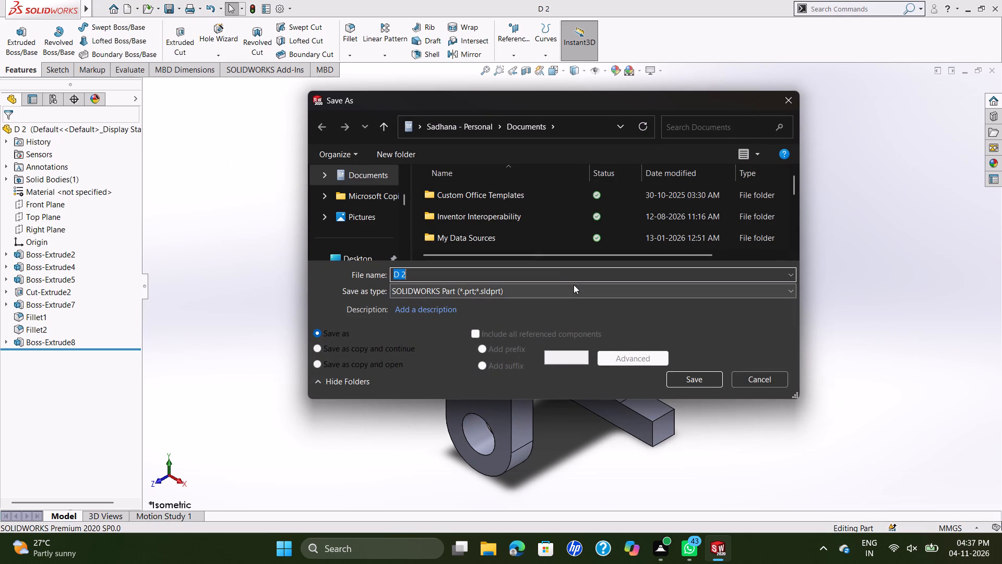
click(786, 292)
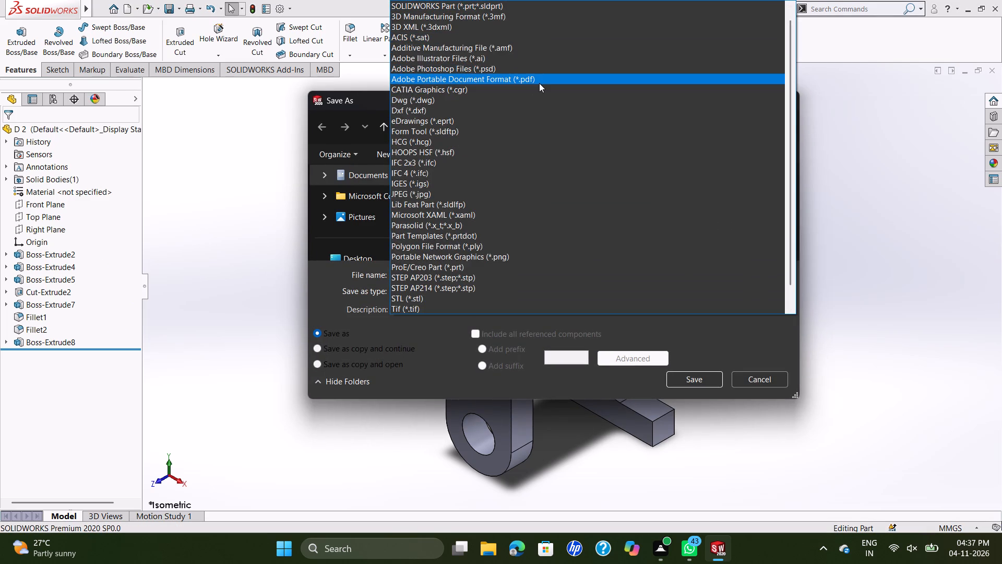
click(539, 83)
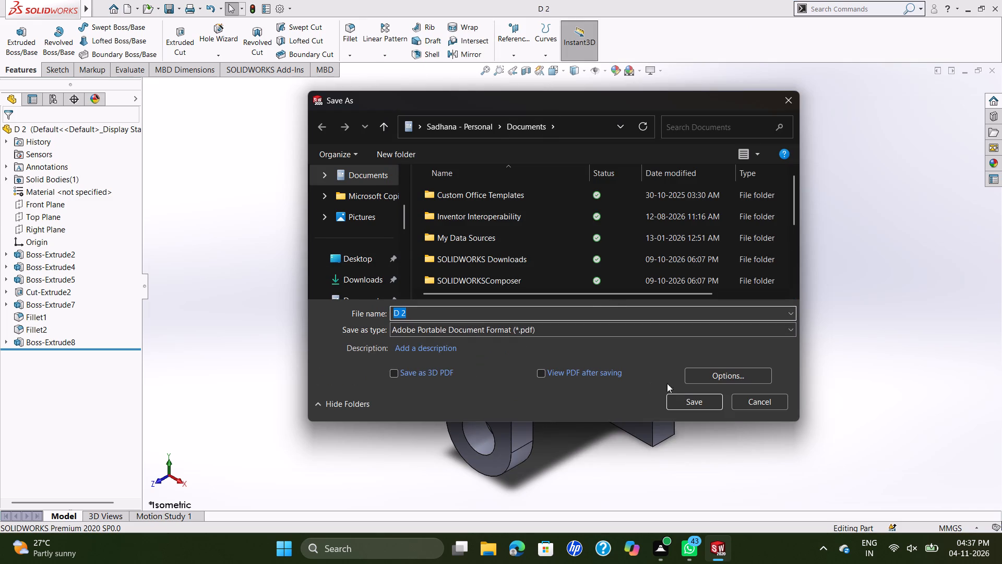
click(689, 402)
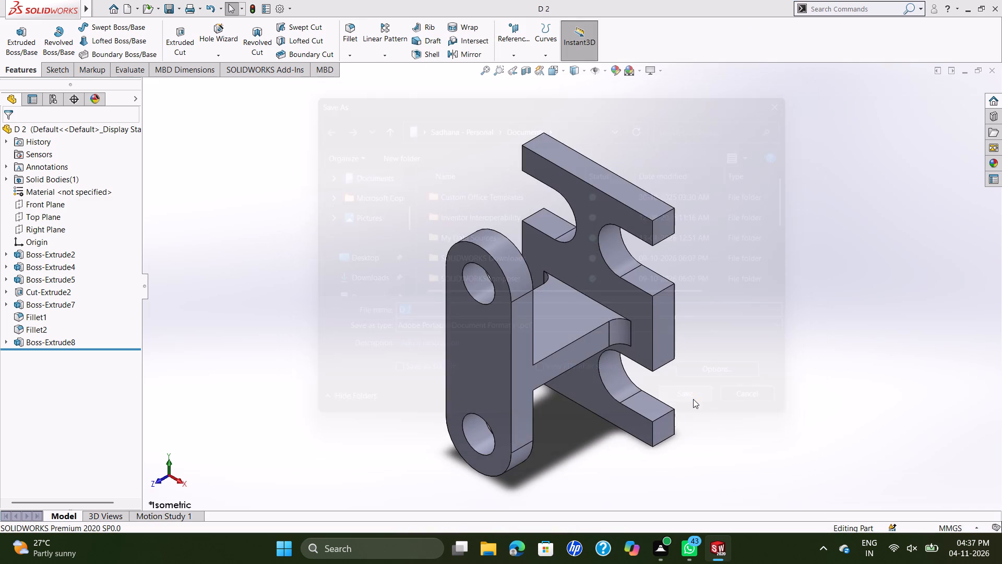